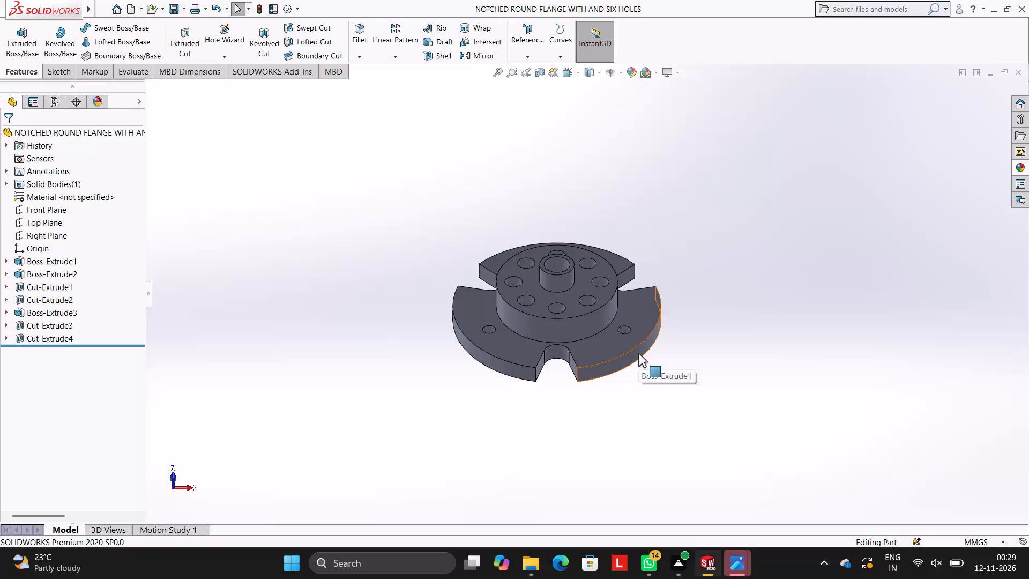
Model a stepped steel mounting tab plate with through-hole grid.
Close the notched round flange part.
{"action": "left_click", "coordinate": [1016, 68]}
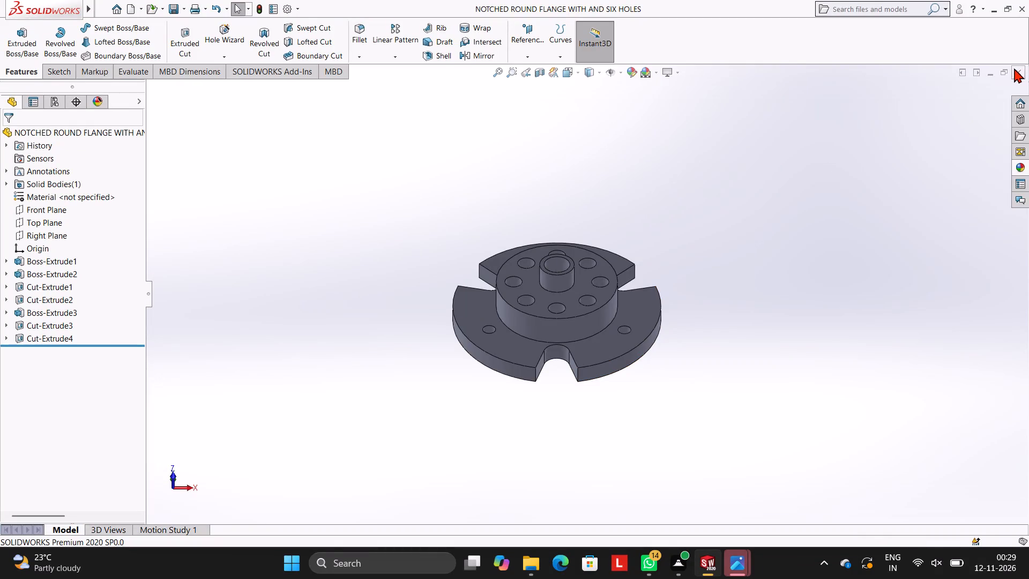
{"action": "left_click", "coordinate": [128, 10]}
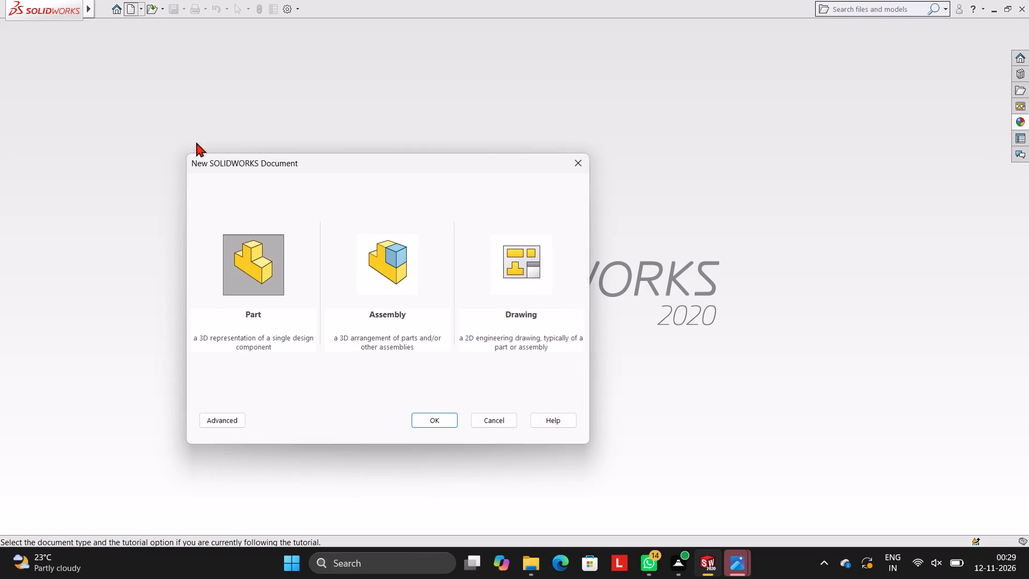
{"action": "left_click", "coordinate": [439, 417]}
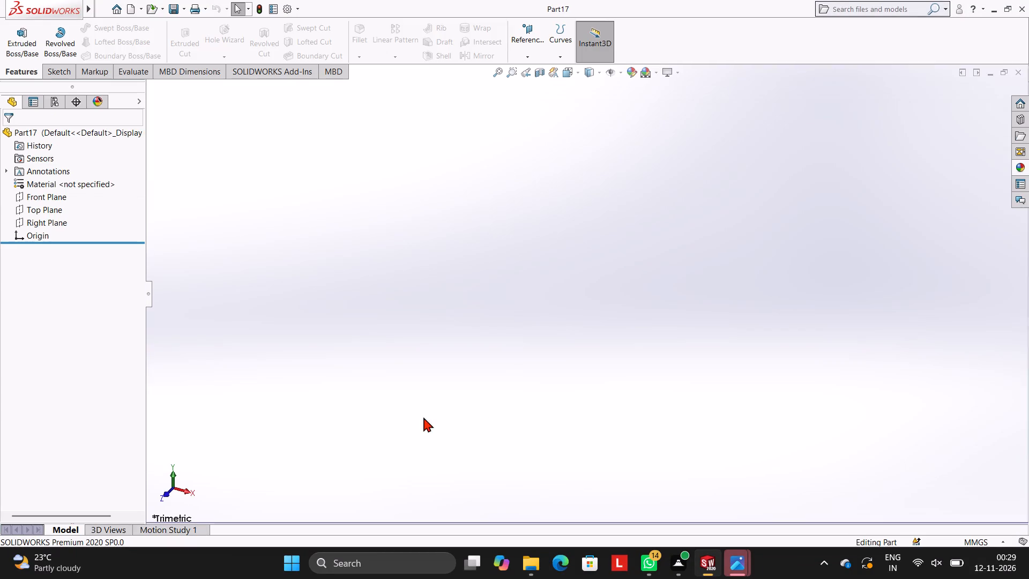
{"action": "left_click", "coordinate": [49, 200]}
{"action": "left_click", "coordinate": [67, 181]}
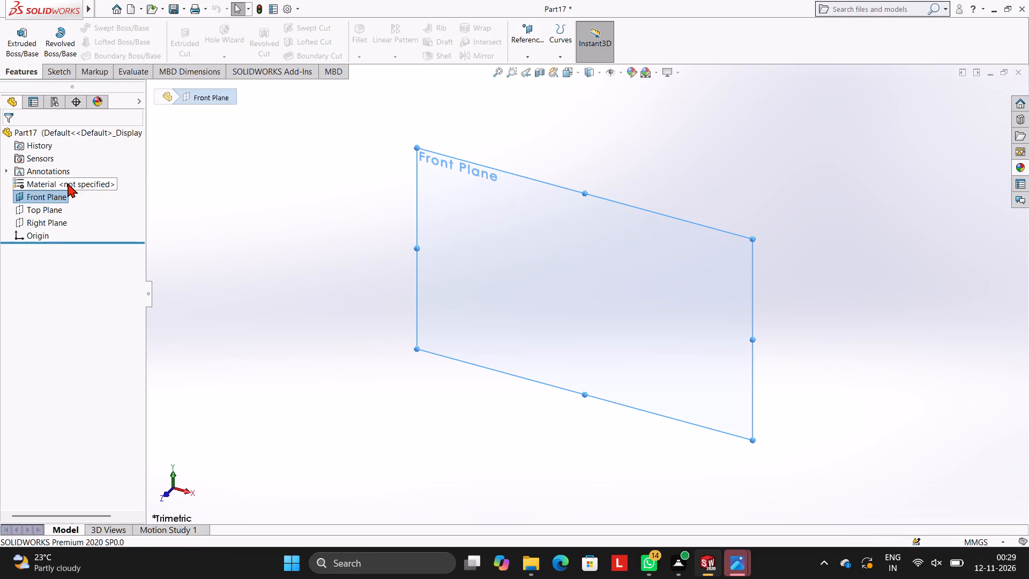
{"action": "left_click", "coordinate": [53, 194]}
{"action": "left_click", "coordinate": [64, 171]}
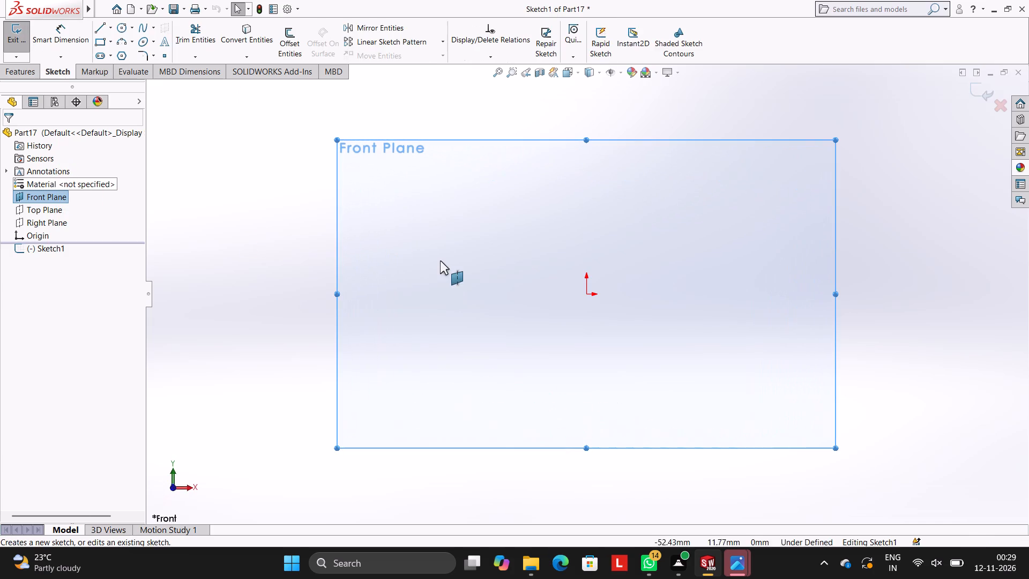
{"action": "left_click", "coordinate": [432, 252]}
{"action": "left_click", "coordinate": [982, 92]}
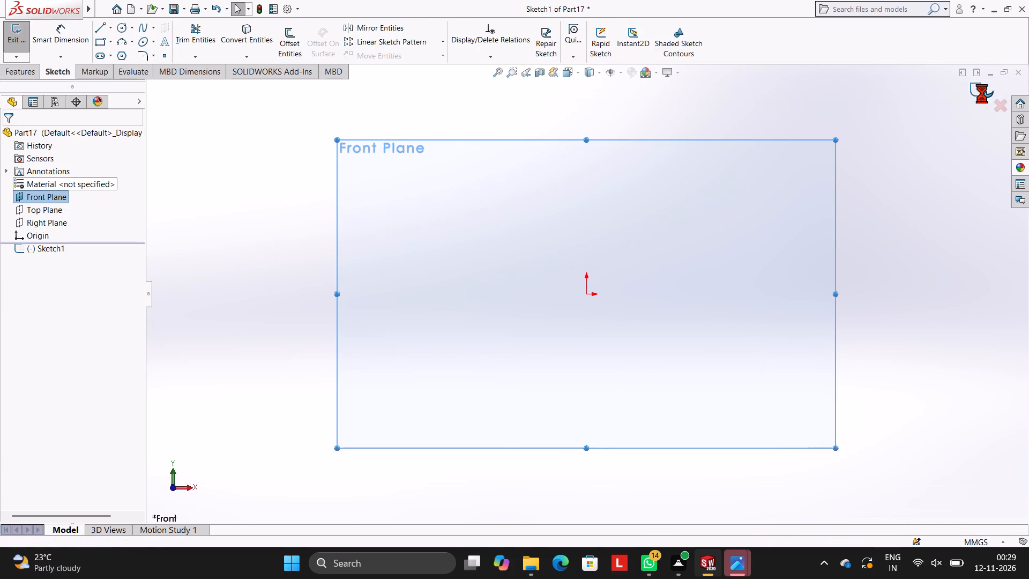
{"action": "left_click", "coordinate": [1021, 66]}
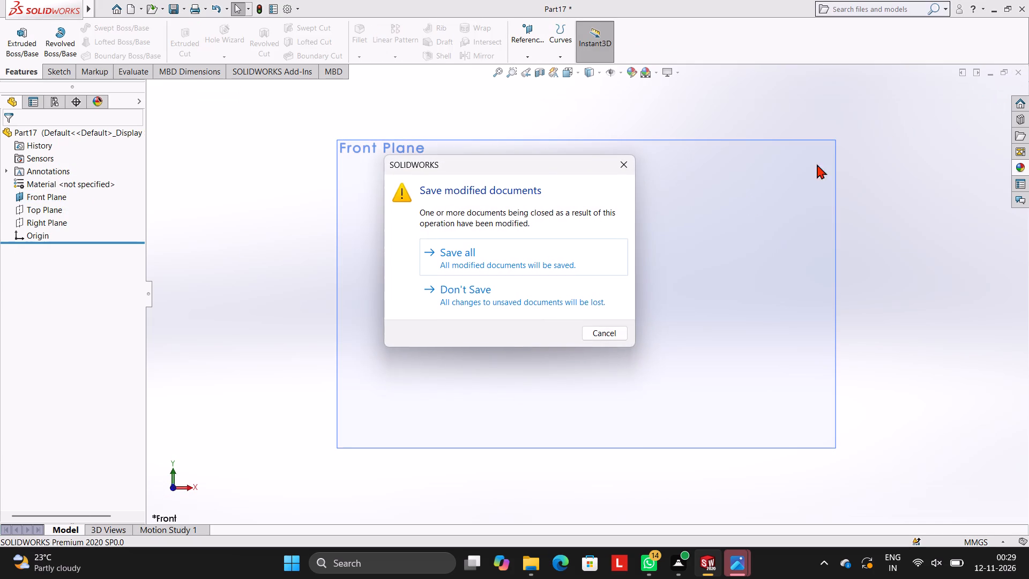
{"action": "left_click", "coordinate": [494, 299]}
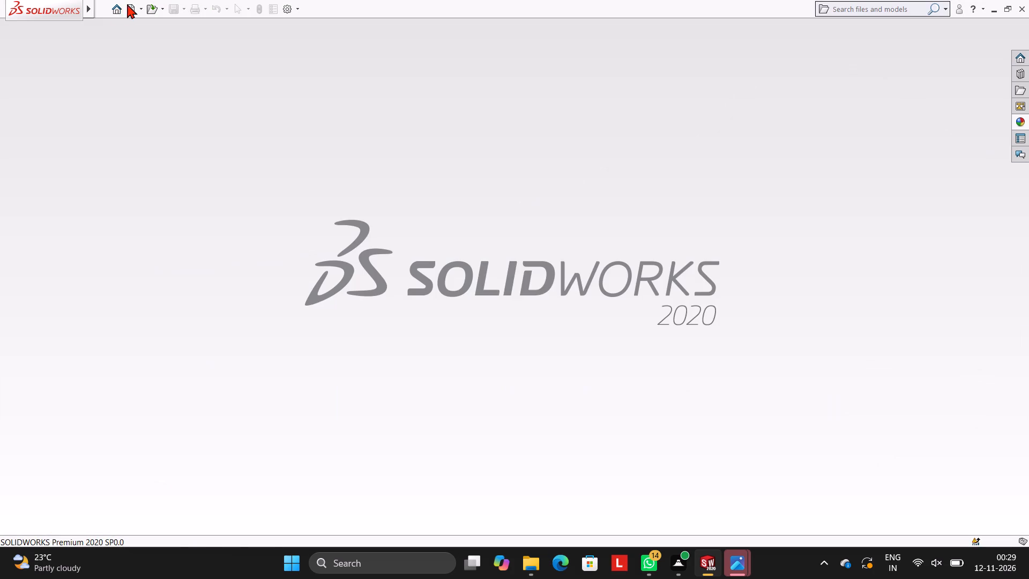
Create a new part document and start a sketch on the Front Plane.
{"action": "left_click", "coordinate": [129, 4]}
{"action": "left_click", "coordinate": [442, 418]}
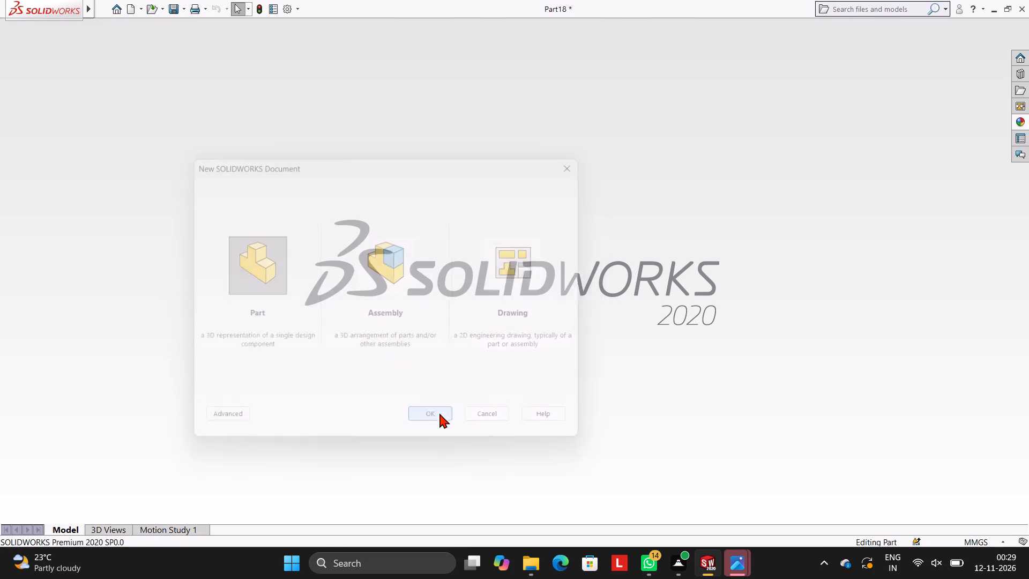
{"action": "left_click", "coordinate": [54, 194]}
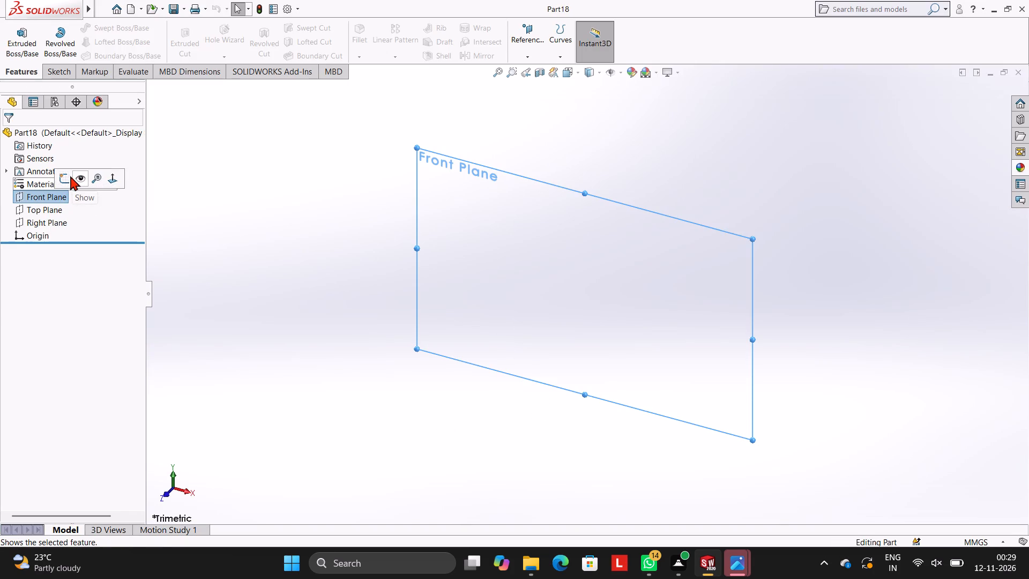
{"action": "left_click", "coordinate": [67, 175]}
{"action": "left_click", "coordinate": [479, 245]}
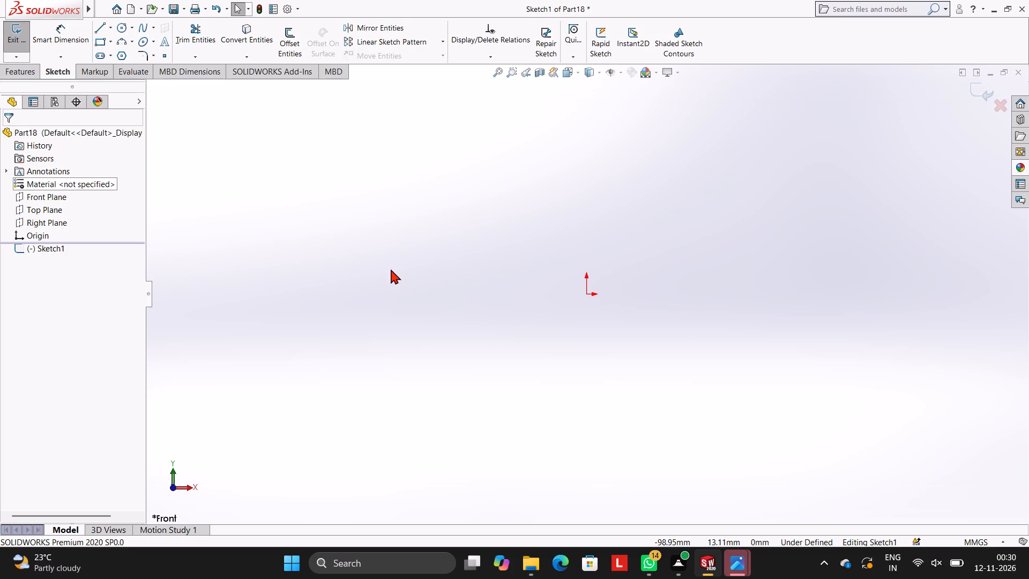
Draw a horizontal line 7.50 mm long from the origin in the positive X direction.
{"action": "left_click", "coordinate": [98, 25]}
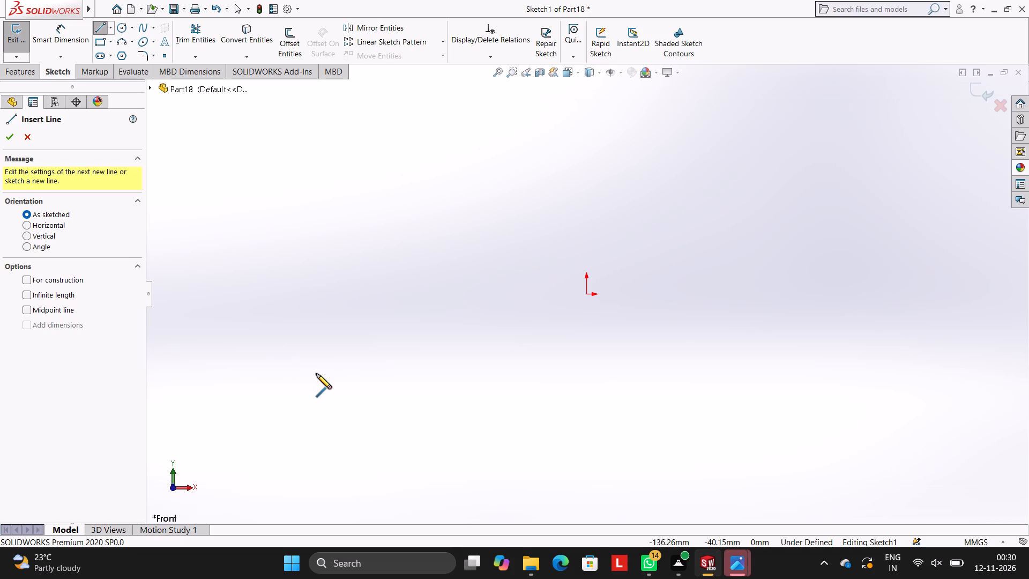
{"action": "left_click", "coordinate": [586, 292]}
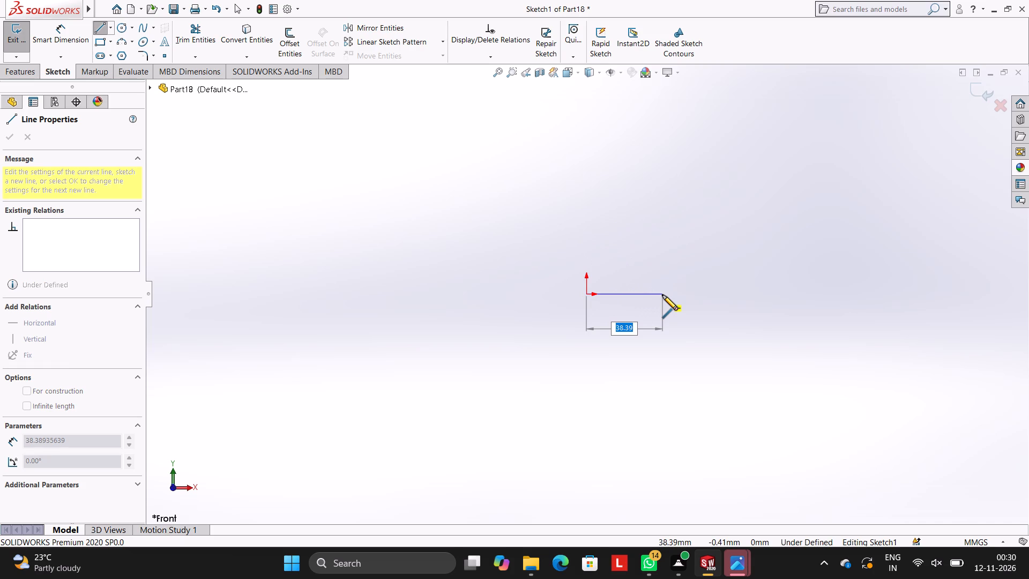
{"action": "type", "text": "7.50"}
{"action": "key", "text": "Return"}
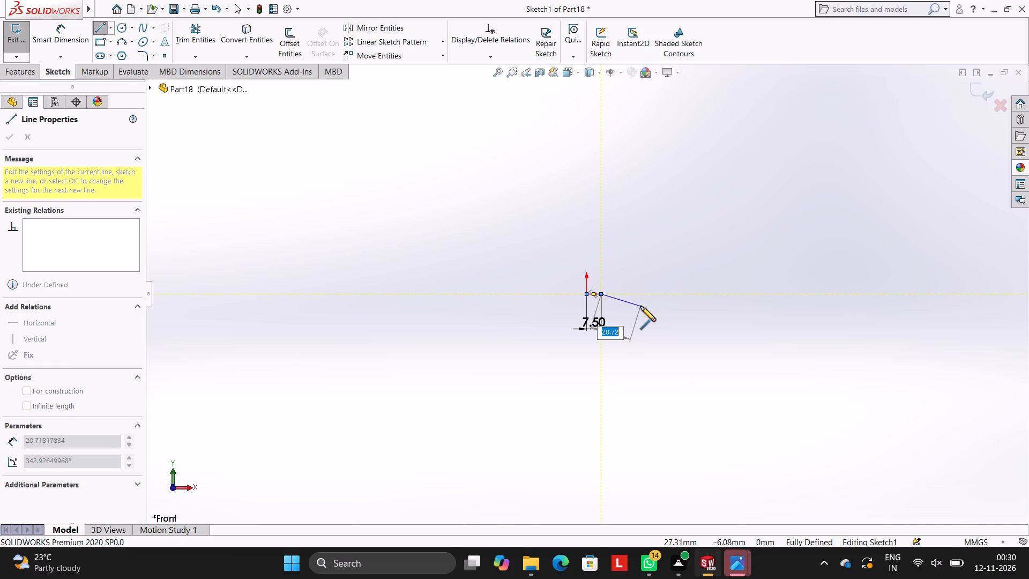
Draw a vertical line 2.00 mm upward from the far end of the 7.50 mm horizontal line.
{"action": "scroll", "coordinate": [592, 300], "scroll_direction": "down", "scroll_amount": 15}
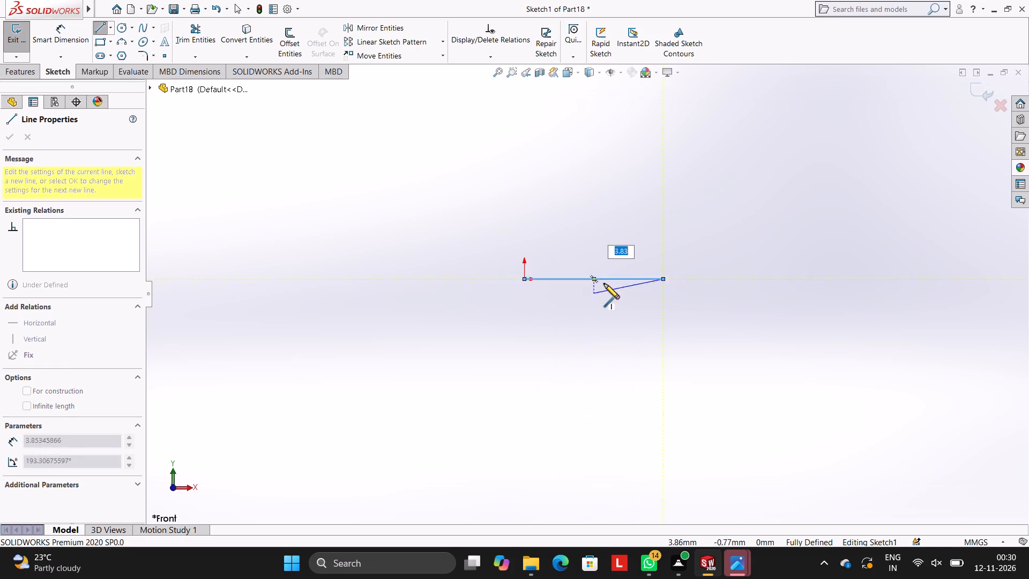
{"action": "scroll", "coordinate": [591, 273], "scroll_direction": "down", "scroll_amount": 3}
{"action": "scroll", "coordinate": [645, 271], "scroll_direction": "down", "scroll_amount": 3}
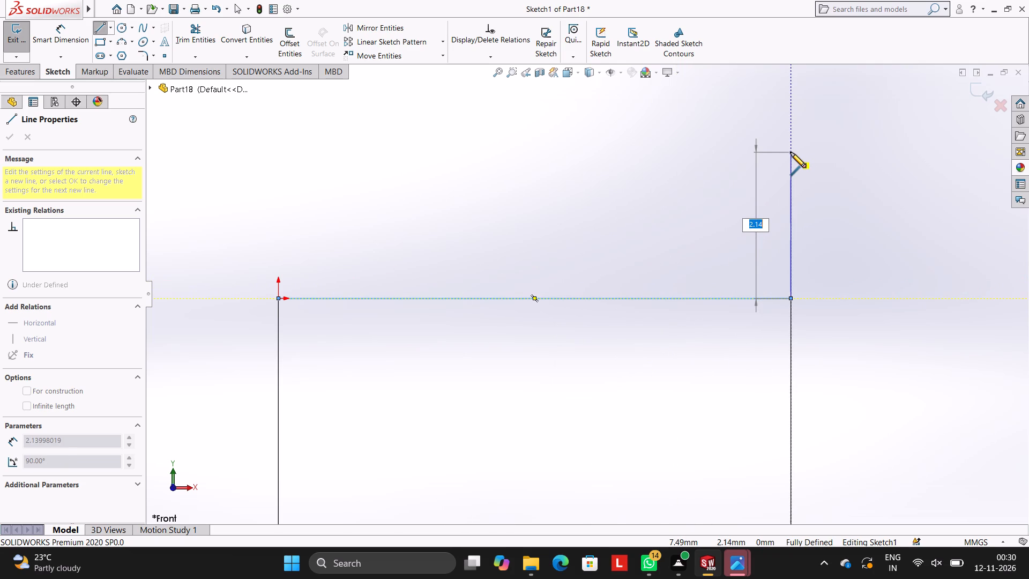
{"action": "key", "text": "2"}
{"action": "key", "text": "period"}
{"action": "type", "text": "00"}
{"action": "key", "text": "Return"}
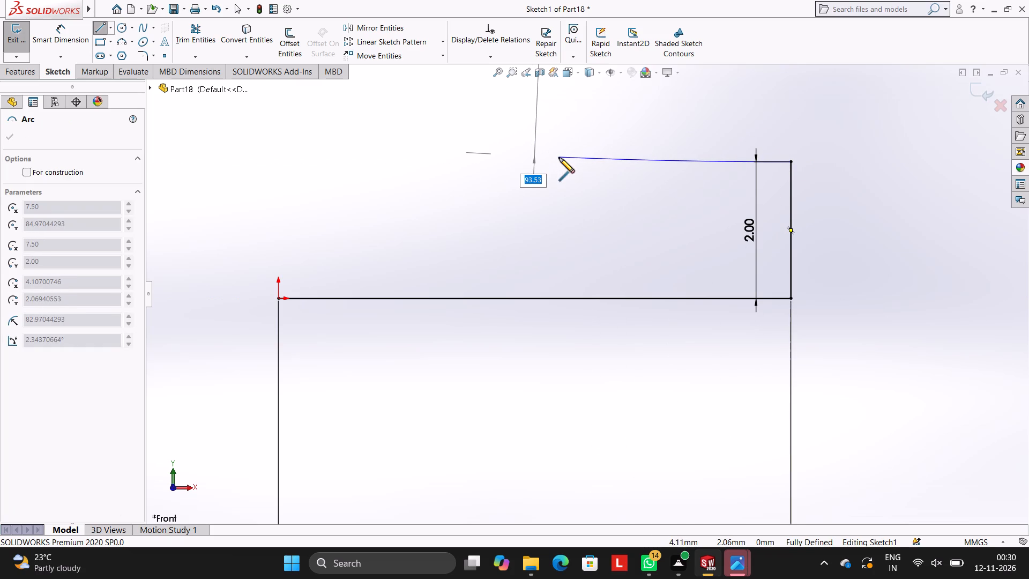
{"action": "key", "text": "Escape"}
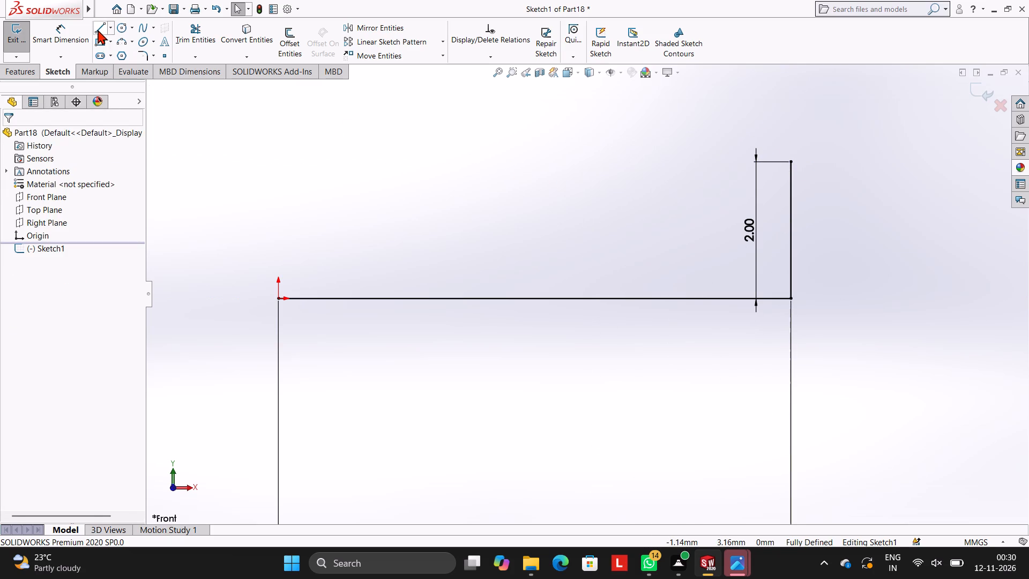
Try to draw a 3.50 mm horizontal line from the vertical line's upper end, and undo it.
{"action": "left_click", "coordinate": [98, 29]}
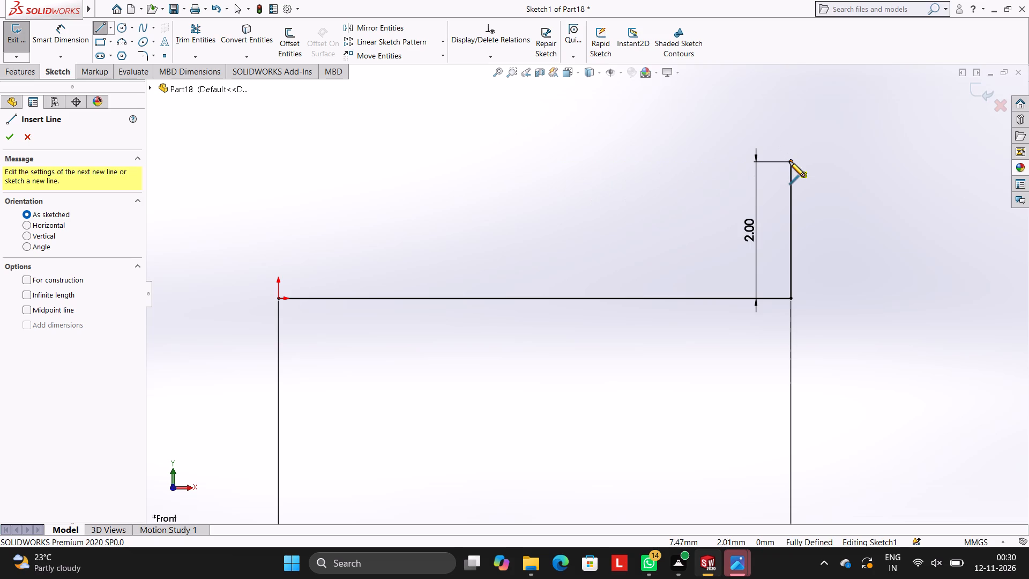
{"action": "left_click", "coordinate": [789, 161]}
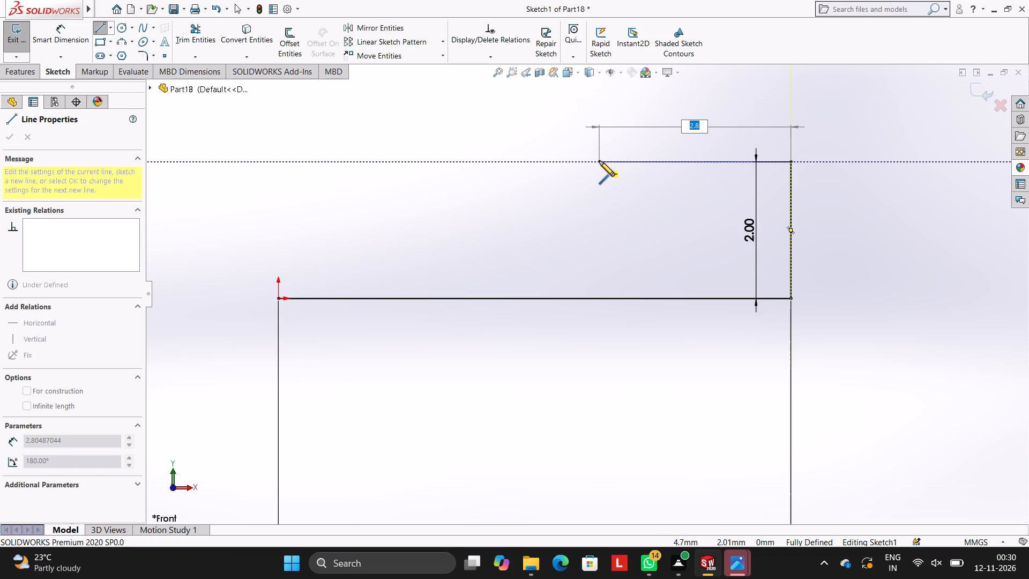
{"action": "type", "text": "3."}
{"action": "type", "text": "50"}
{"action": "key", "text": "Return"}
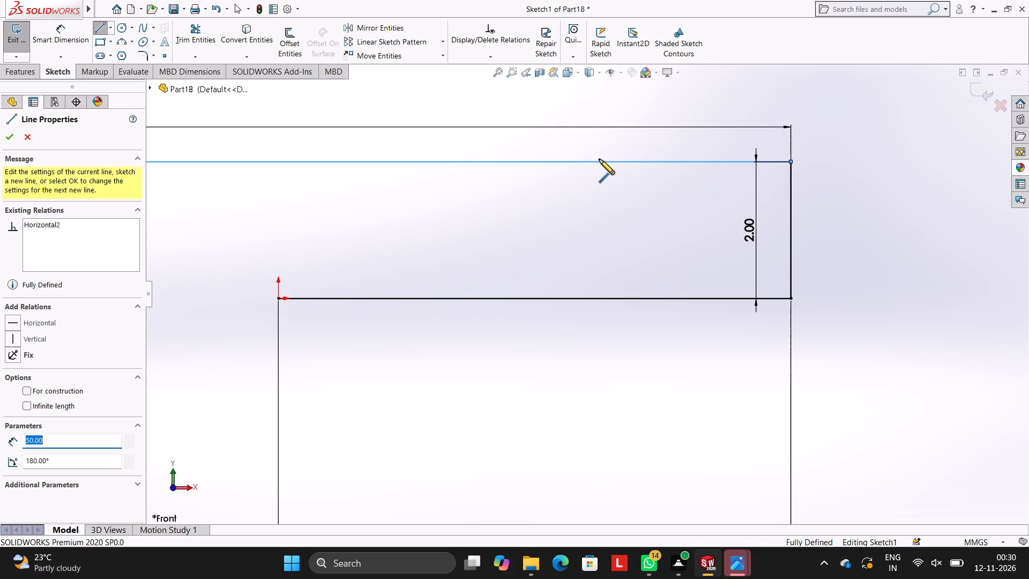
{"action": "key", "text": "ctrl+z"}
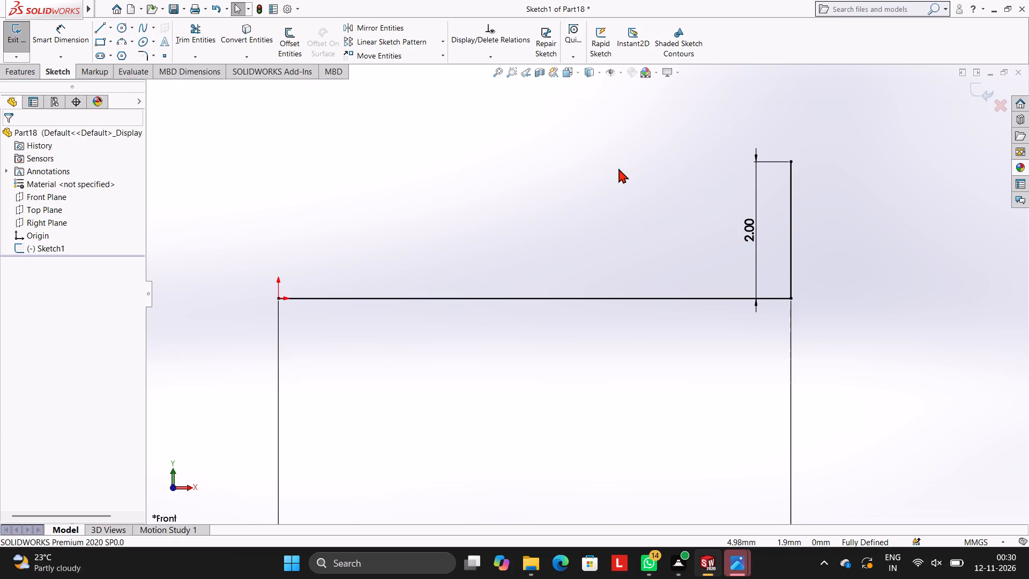
Draw a horizontal line 3.50 mm long from the vertical line's upper end, back toward the origin side.
{"action": "left_click", "coordinate": [100, 24]}
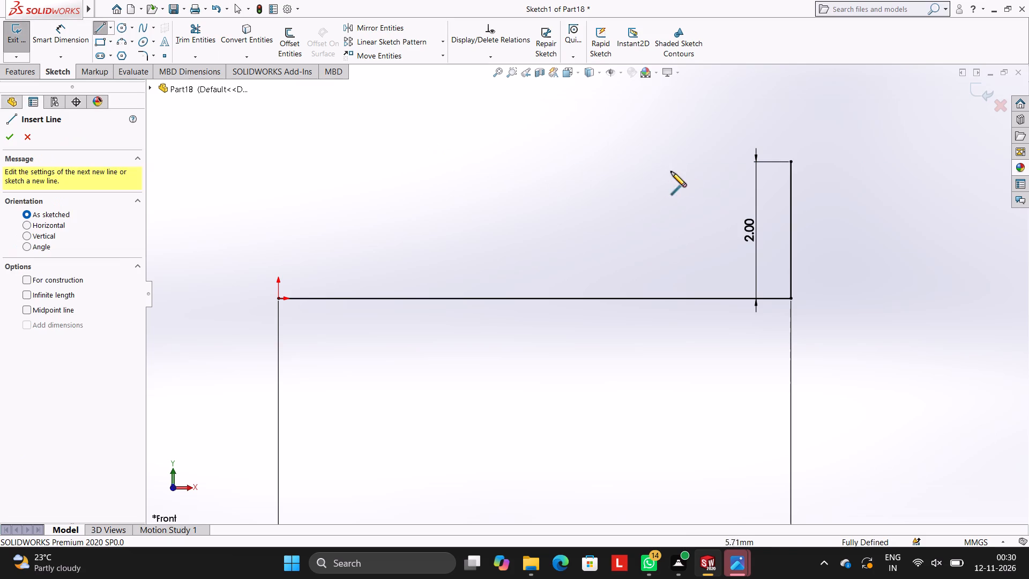
{"action": "left_click", "coordinate": [789, 160]}
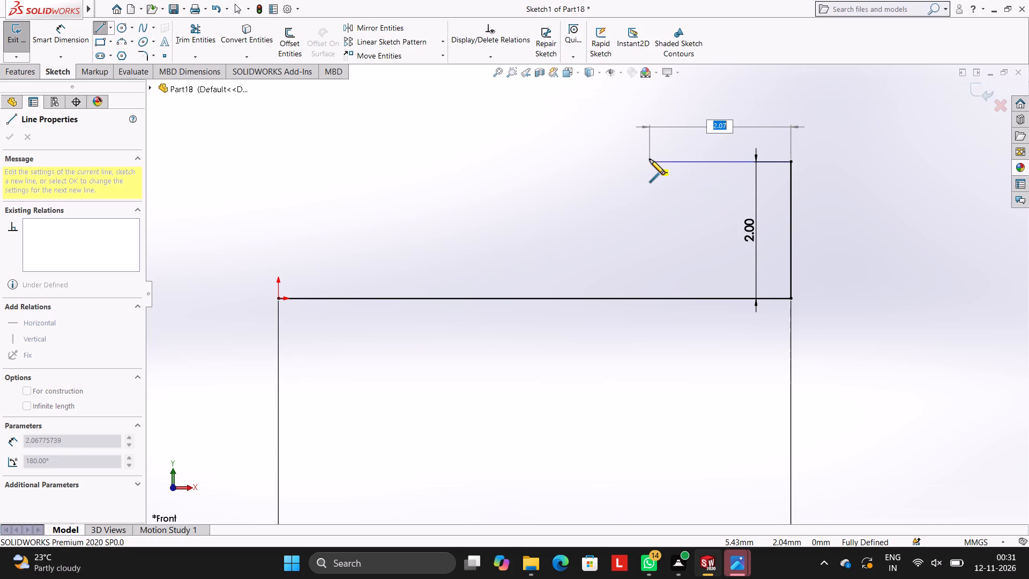
{"action": "type", "text": "3."}
{"action": "type", "text": "3.50"}
{"action": "key", "text": "Return"}
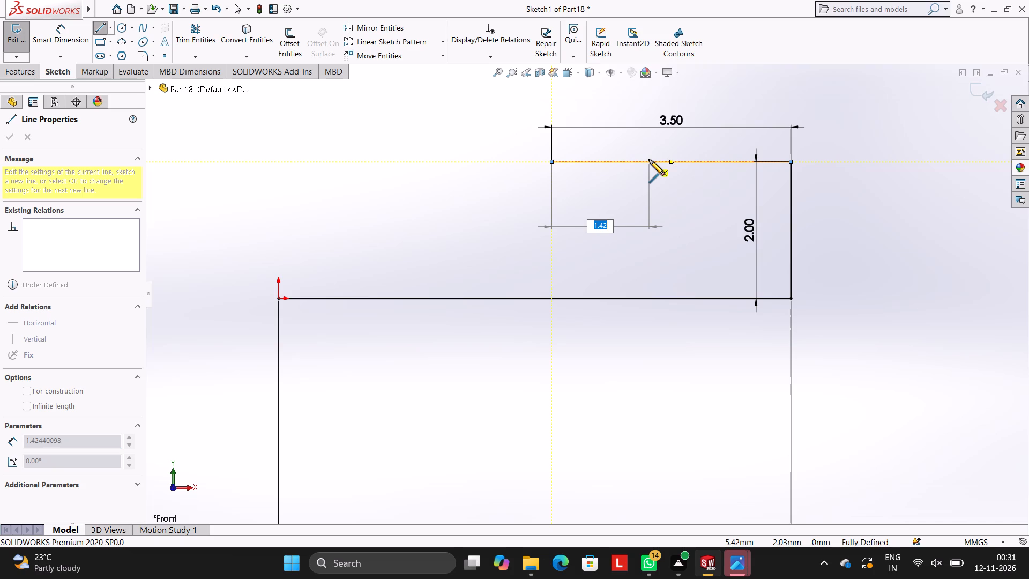
{"action": "key", "text": "Escape"}
{"action": "key", "text": "Escape"}
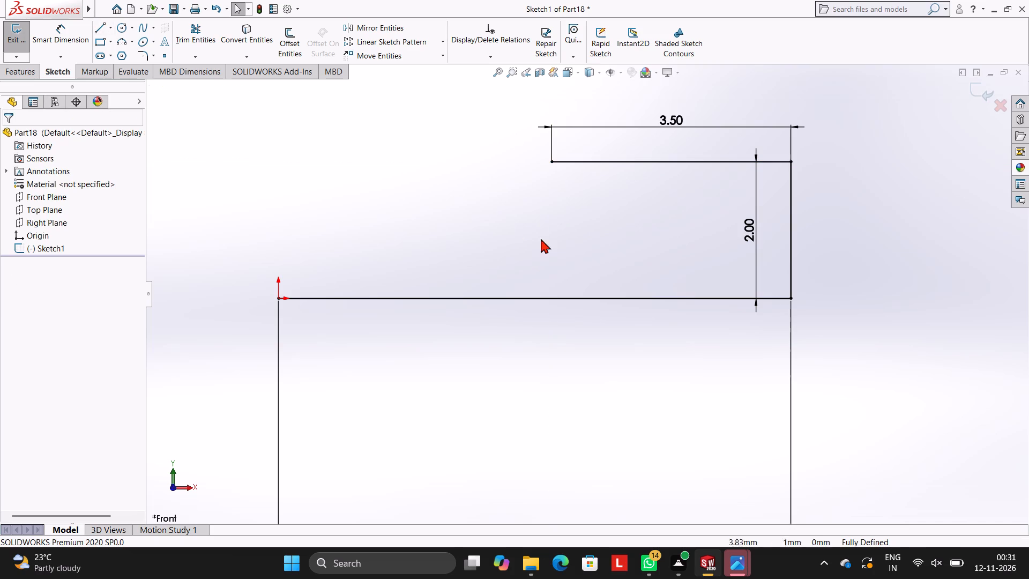
Draw a vertical line 2.00 mm downward from the far end of the 7.50 mm horizontal line.
{"action": "left_click", "coordinate": [99, 23]}
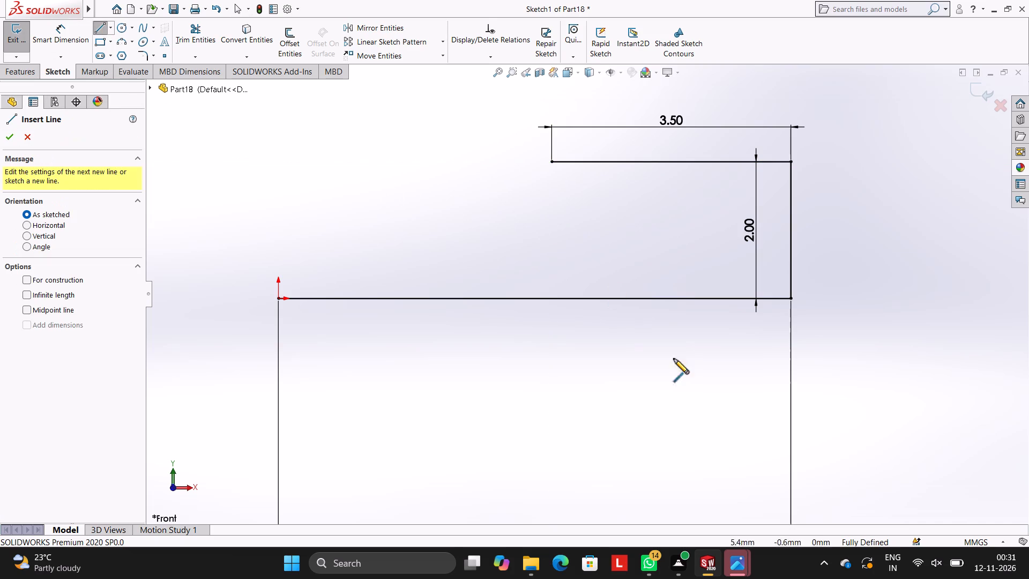
{"action": "scroll", "coordinate": [735, 401], "scroll_direction": "up", "scroll_amount": 3}
{"action": "left_click", "coordinate": [703, 297]}
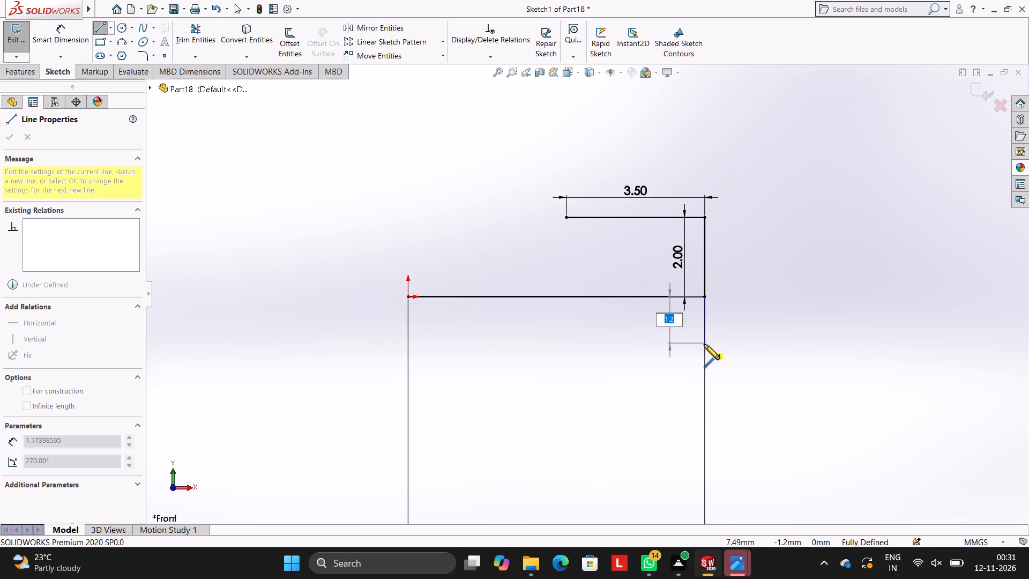
{"action": "key", "text": "2"}
{"action": "key", "text": "period"}
{"action": "type", "text": "00"}
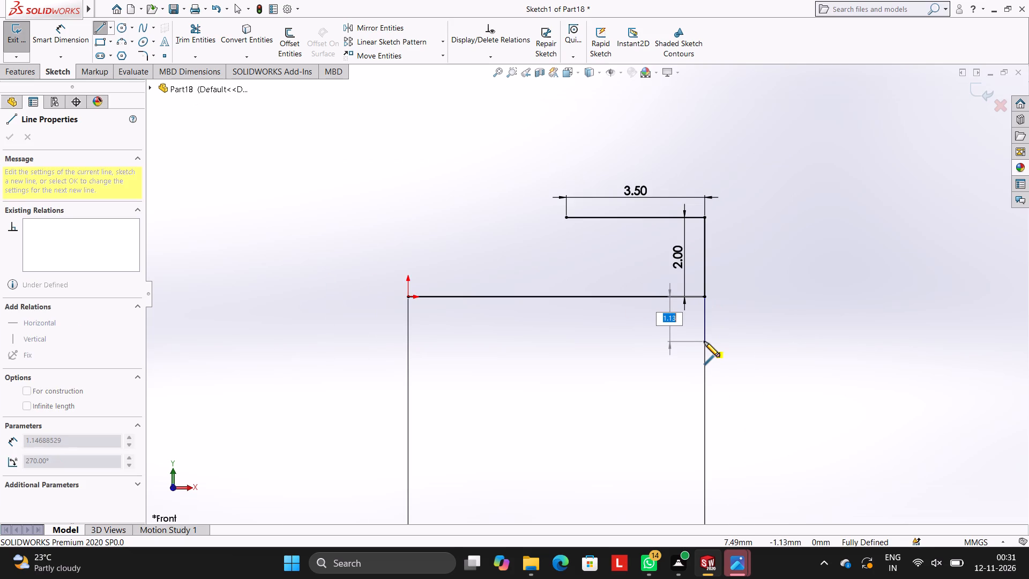
{"action": "key", "text": "BackSpace"}
{"action": "key", "text": "BackSpace"}
{"action": "type", "text": "2.00"}
{"action": "key", "text": "Return"}
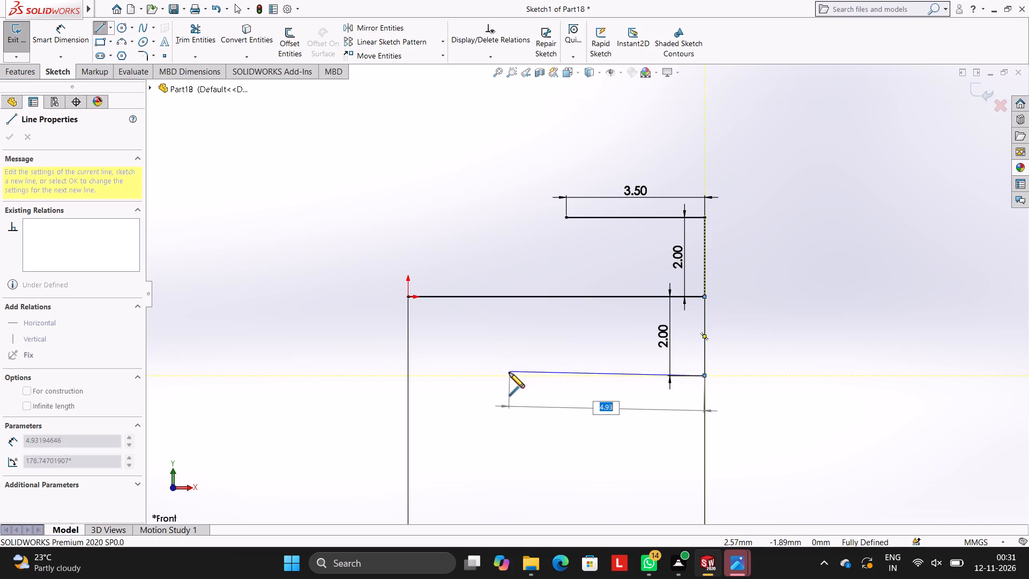
Draw a horizontal line 3.50 mm long from the downward line's lower end, back toward the origin side.
{"action": "key", "text": "3"}
{"action": "key", "text": "period"}
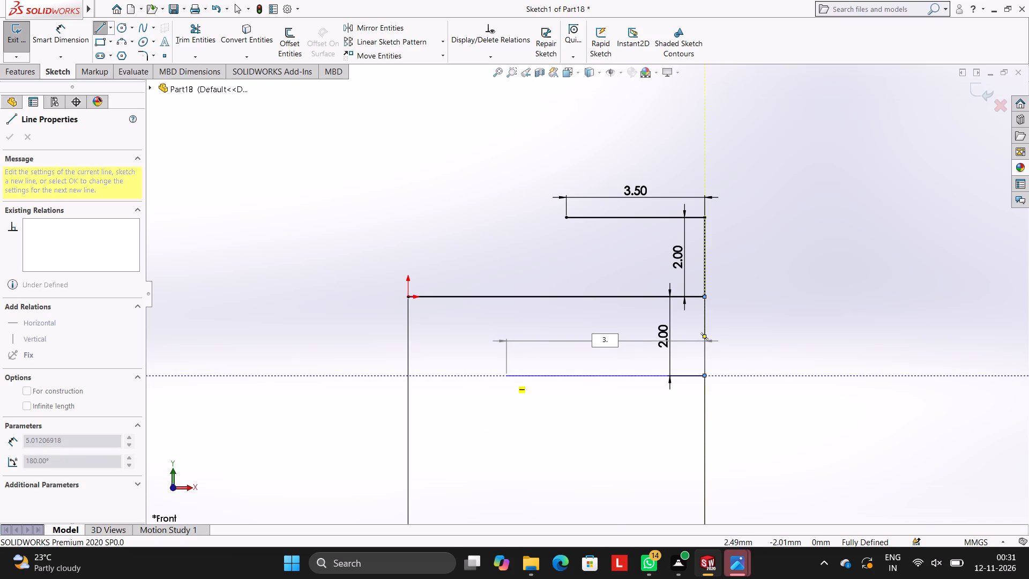
{"action": "key", "text": "5"}
{"action": "key", "text": "0"}
{"action": "key", "text": "Return"}
{"action": "key", "text": "BackSpace"}
{"action": "type", "text": "3.50"}
{"action": "key", "text": "Return"}
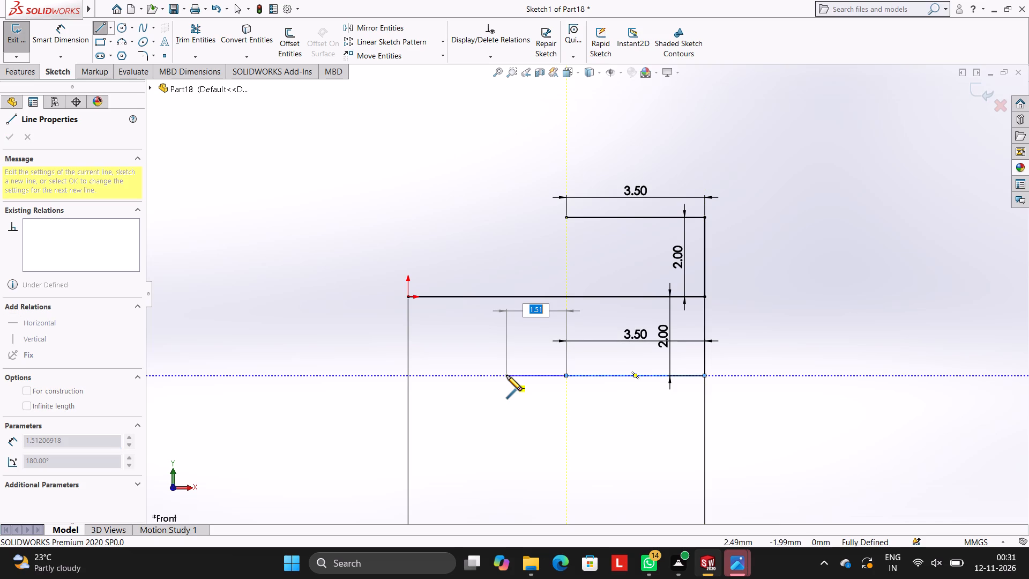
From the origin, draw connected lines 1.50 mm up, 4 mm across and 0.5 mm up to the free end of the upper 3.50 mm line.
{"action": "key", "text": "Escape"}
{"action": "key", "text": "Escape"}
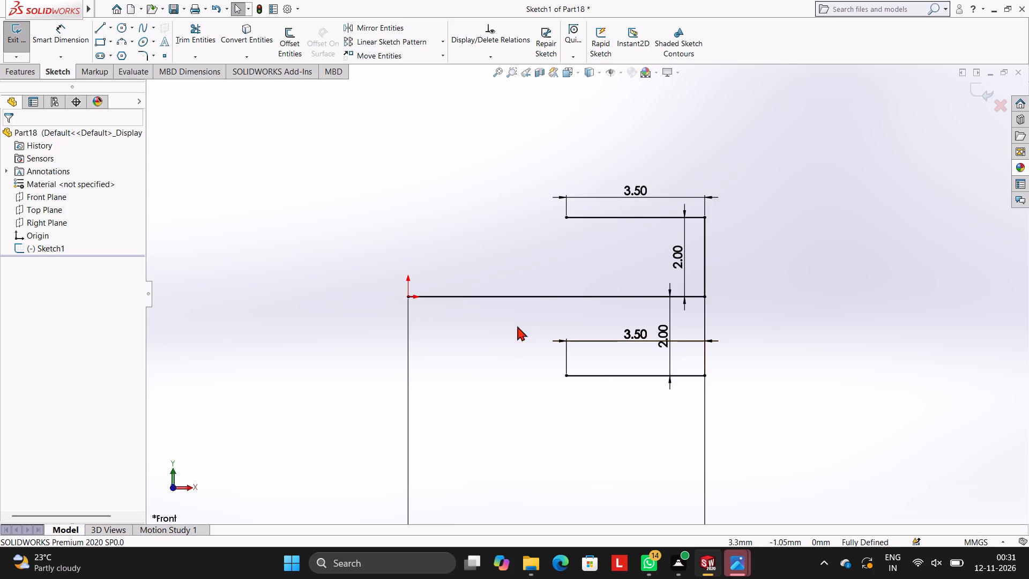
{"action": "left_click", "coordinate": [100, 24]}
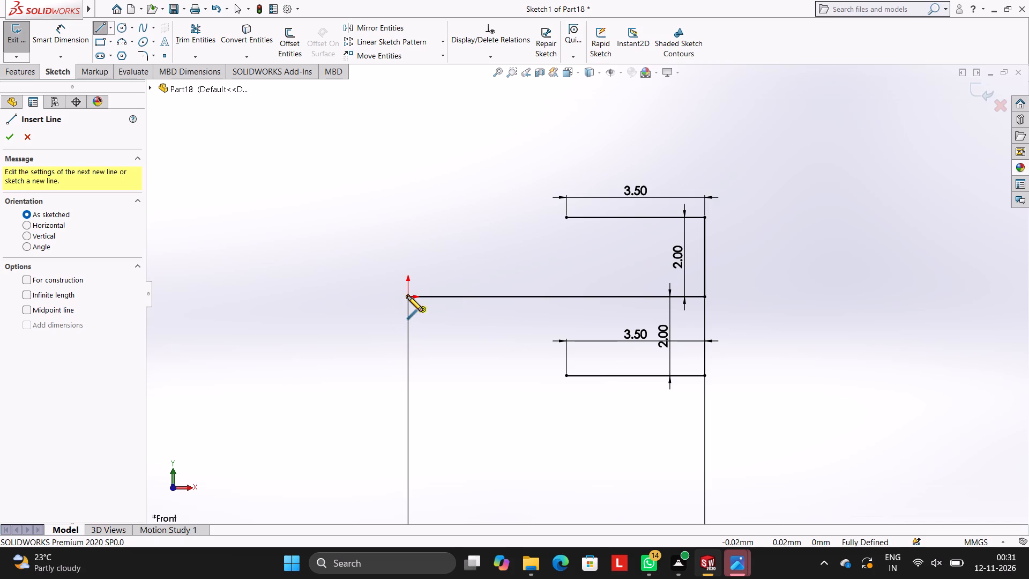
{"action": "left_click", "coordinate": [407, 295]}
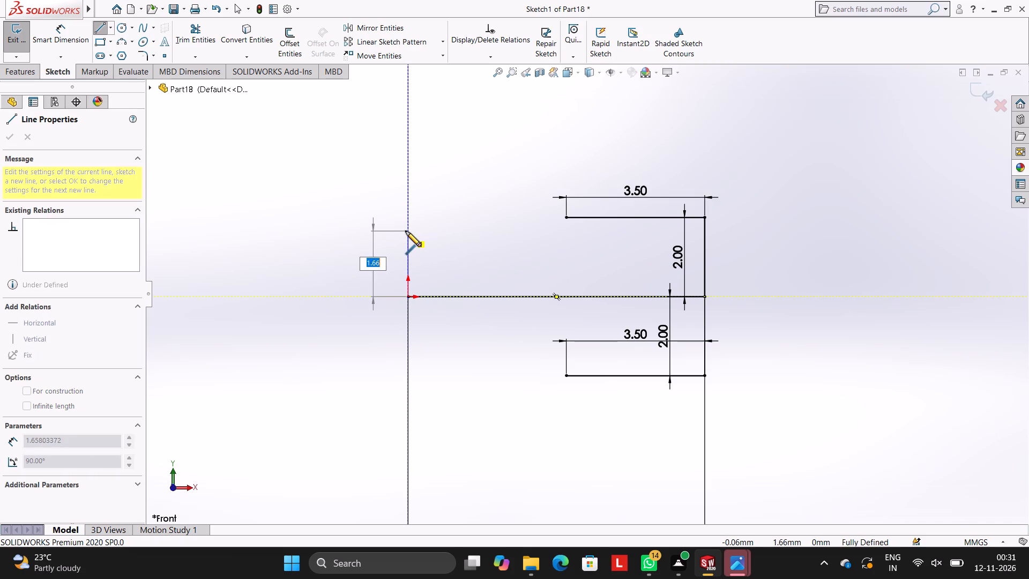
{"action": "type", "text": "1."}
{"action": "key", "text": "5"}
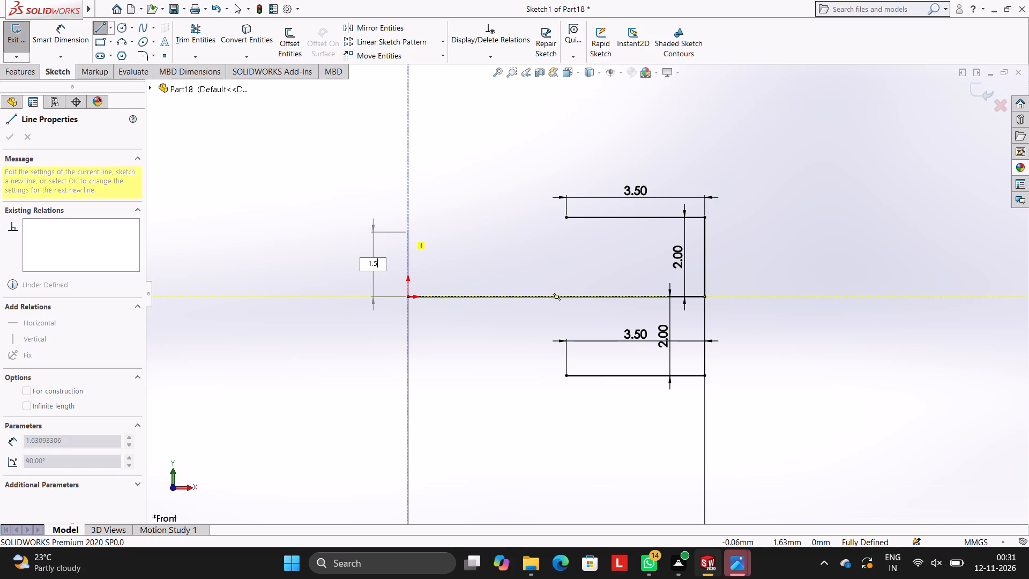
{"action": "key", "text": "Return"}
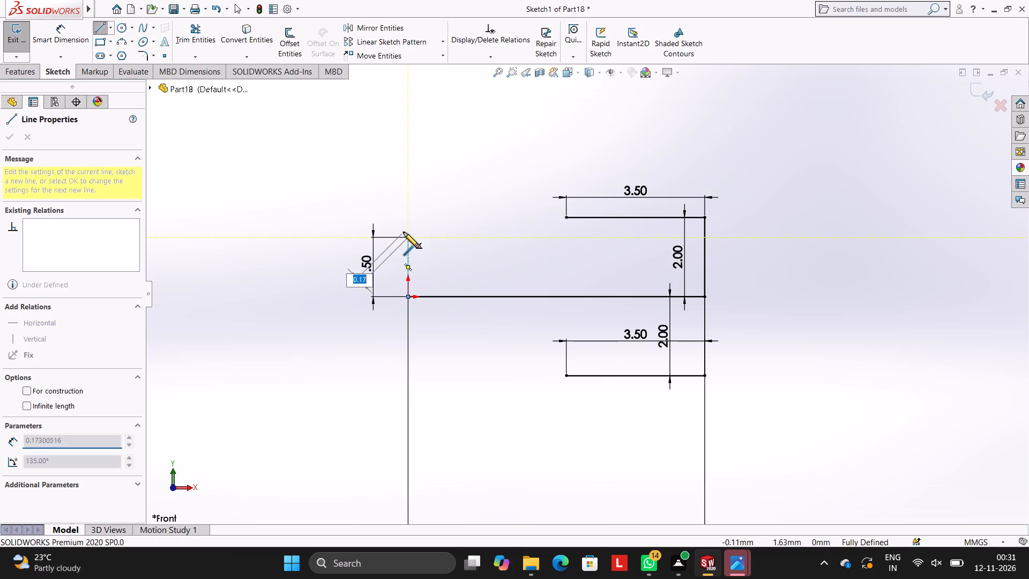
{"action": "left_click", "coordinate": [566, 235]}
{"action": "left_click", "coordinate": [564, 218]}
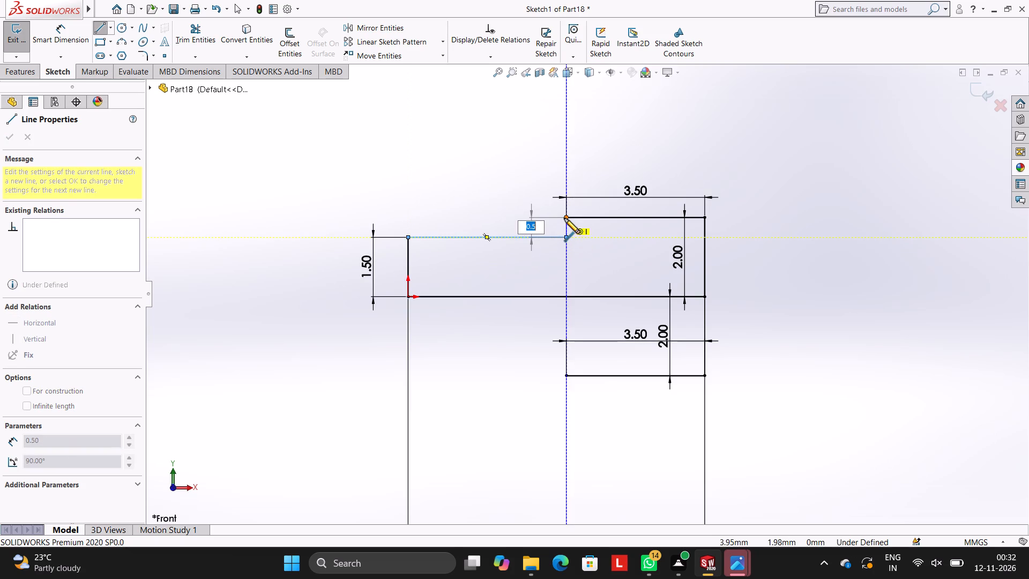
{"action": "key", "text": "Escape"}
{"action": "key", "text": "Escape"}
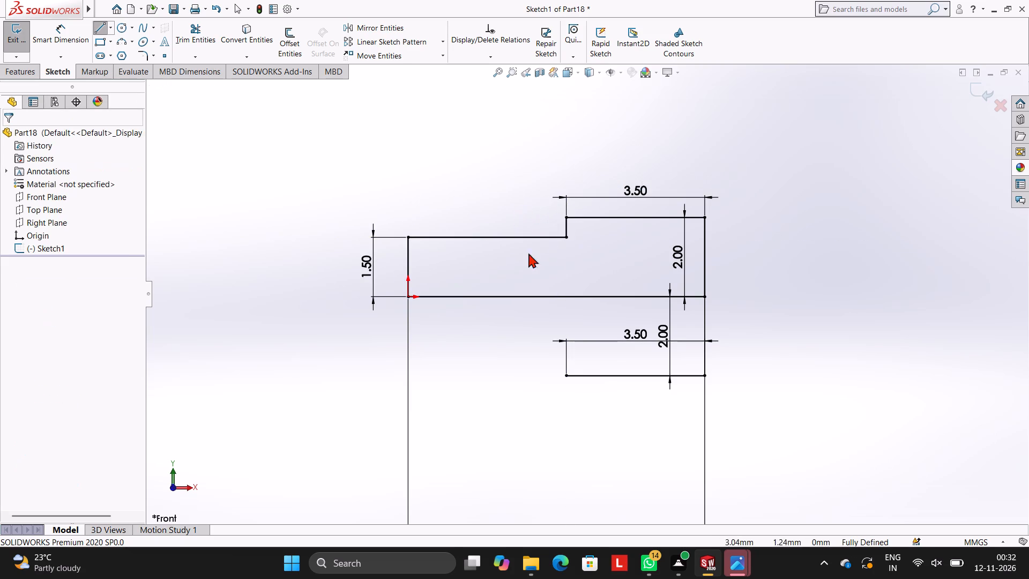
From the origin, draw connected lines 1.50 mm down, 4 mm across and 0.5 mm down to the free end of the lower 3.50 mm line.
{"action": "left_click", "coordinate": [98, 29]}
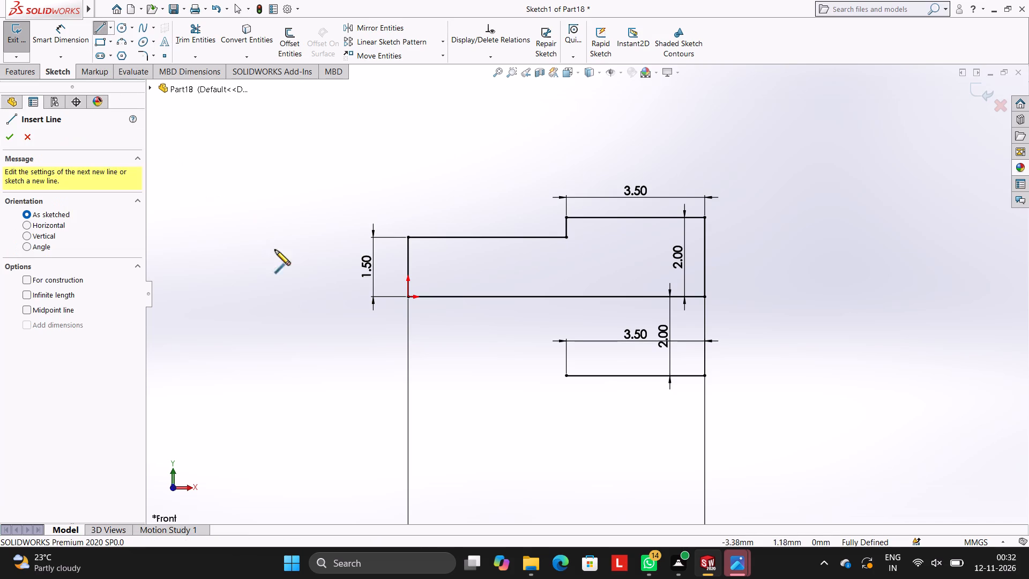
{"action": "left_click", "coordinate": [408, 296]}
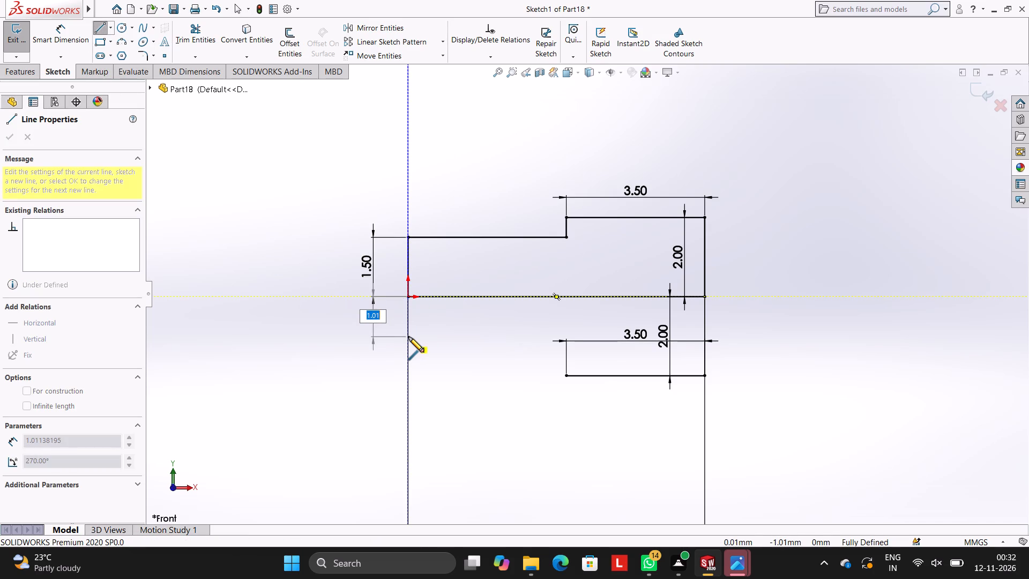
{"action": "type", "text": "1.5"}
{"action": "key", "text": "0"}
{"action": "key", "text": "Return"}
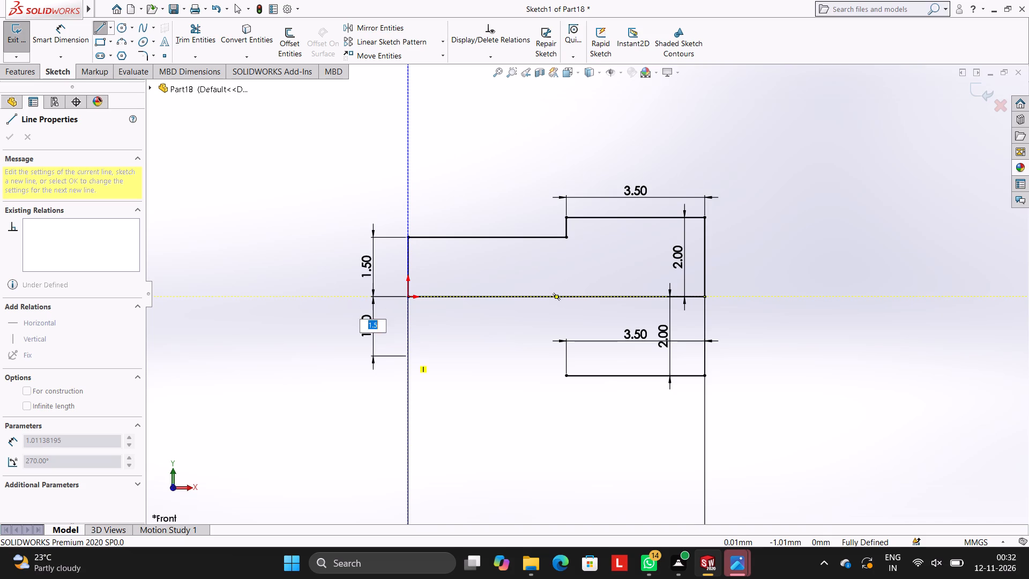
{"action": "left_click", "coordinate": [566, 356]}
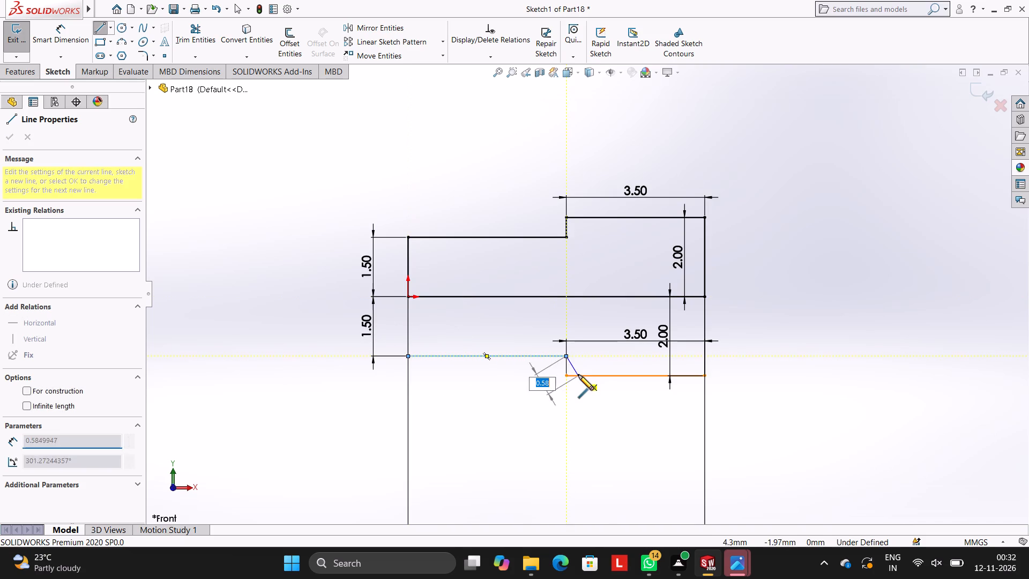
{"action": "left_click", "coordinate": [565, 374]}
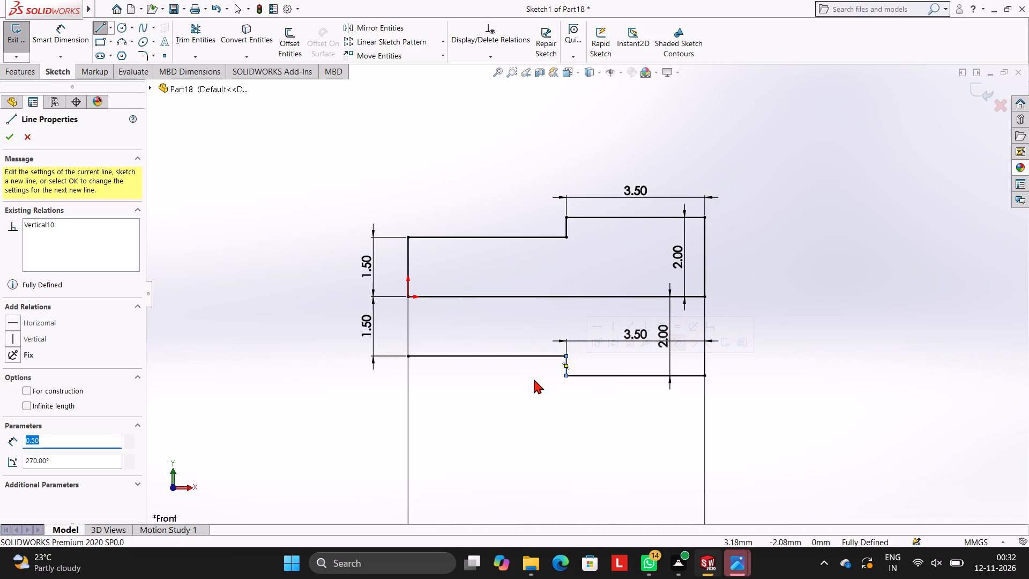
{"action": "key", "text": "Escape"}
{"action": "key", "text": "Escape"}
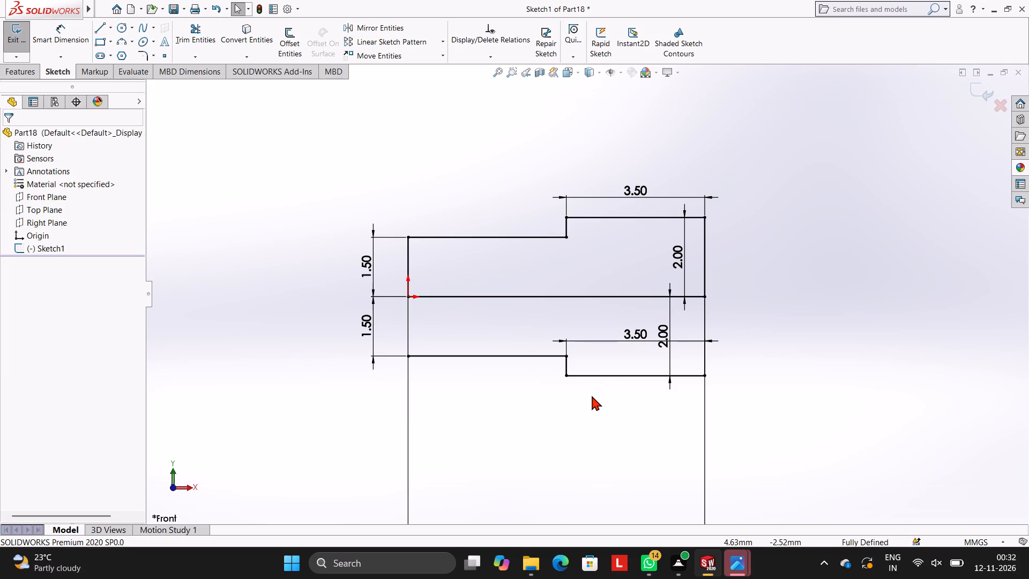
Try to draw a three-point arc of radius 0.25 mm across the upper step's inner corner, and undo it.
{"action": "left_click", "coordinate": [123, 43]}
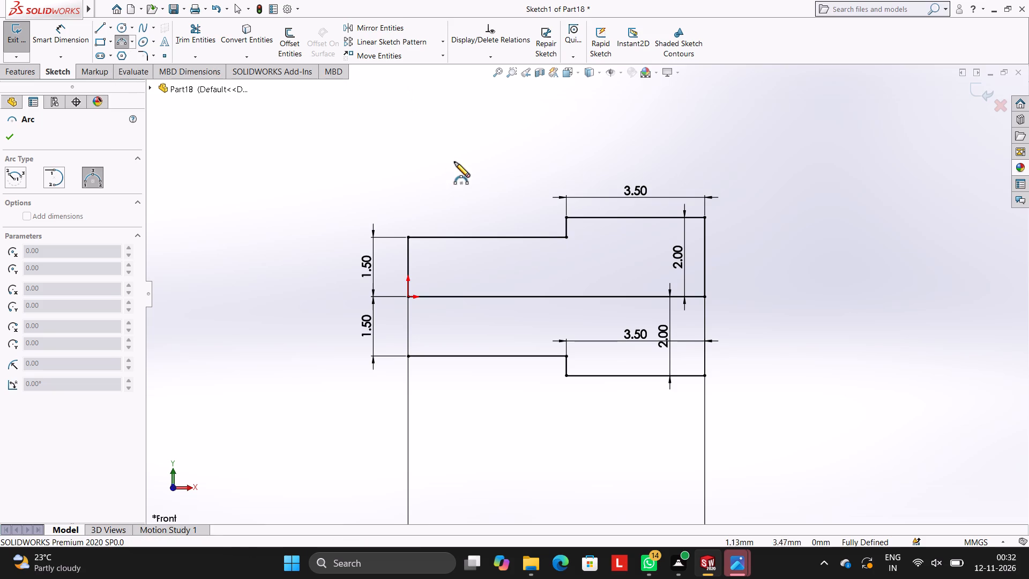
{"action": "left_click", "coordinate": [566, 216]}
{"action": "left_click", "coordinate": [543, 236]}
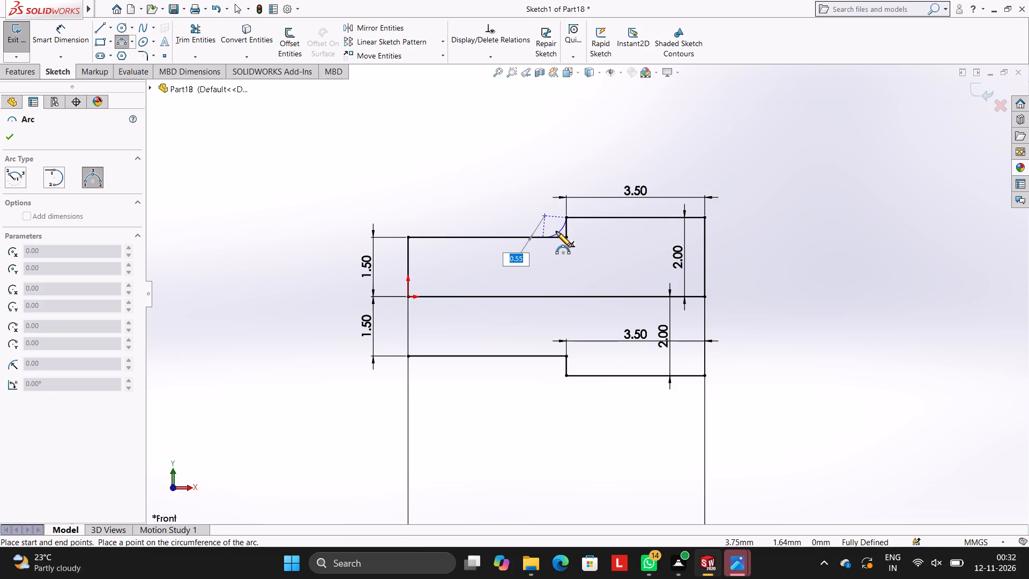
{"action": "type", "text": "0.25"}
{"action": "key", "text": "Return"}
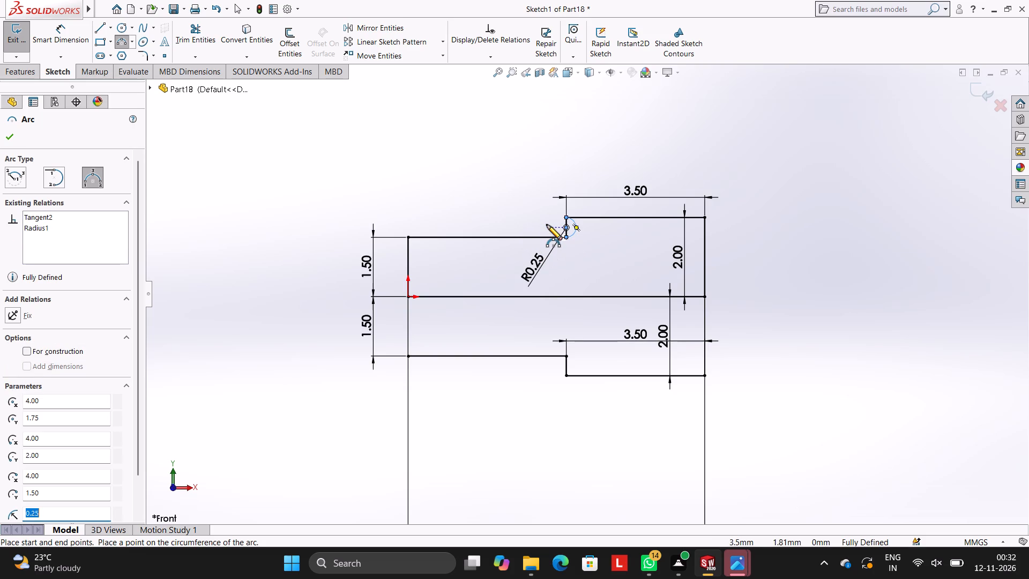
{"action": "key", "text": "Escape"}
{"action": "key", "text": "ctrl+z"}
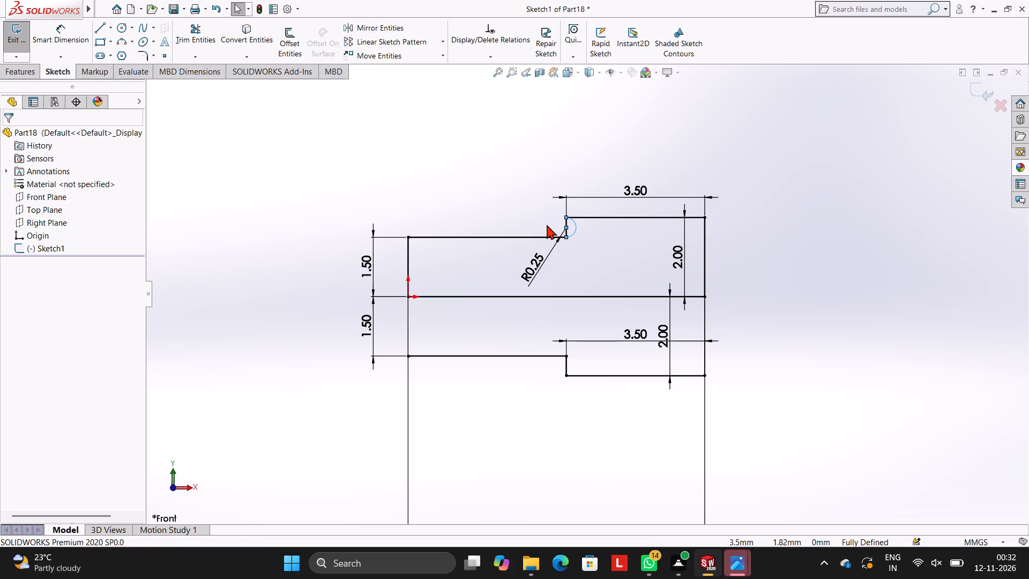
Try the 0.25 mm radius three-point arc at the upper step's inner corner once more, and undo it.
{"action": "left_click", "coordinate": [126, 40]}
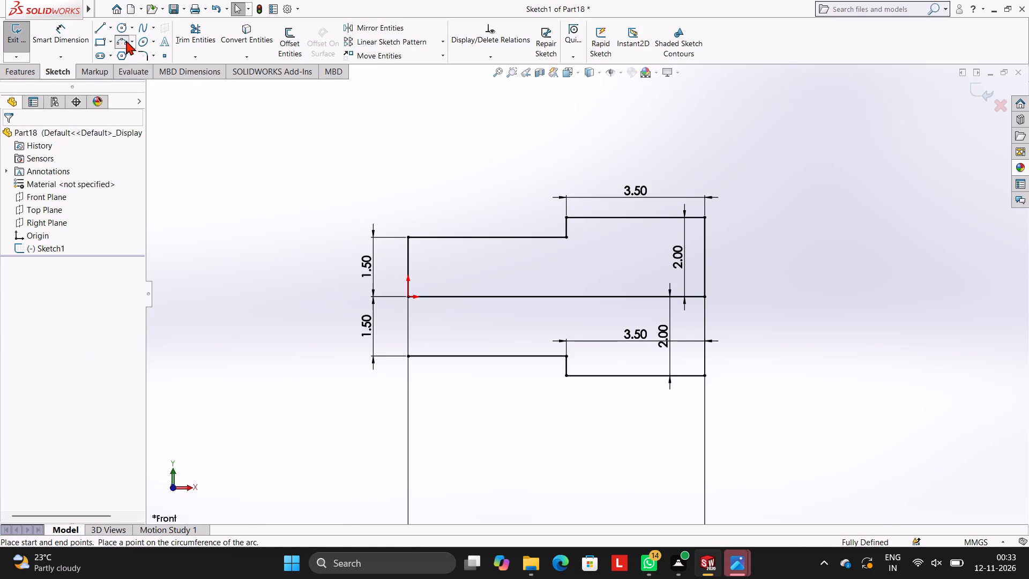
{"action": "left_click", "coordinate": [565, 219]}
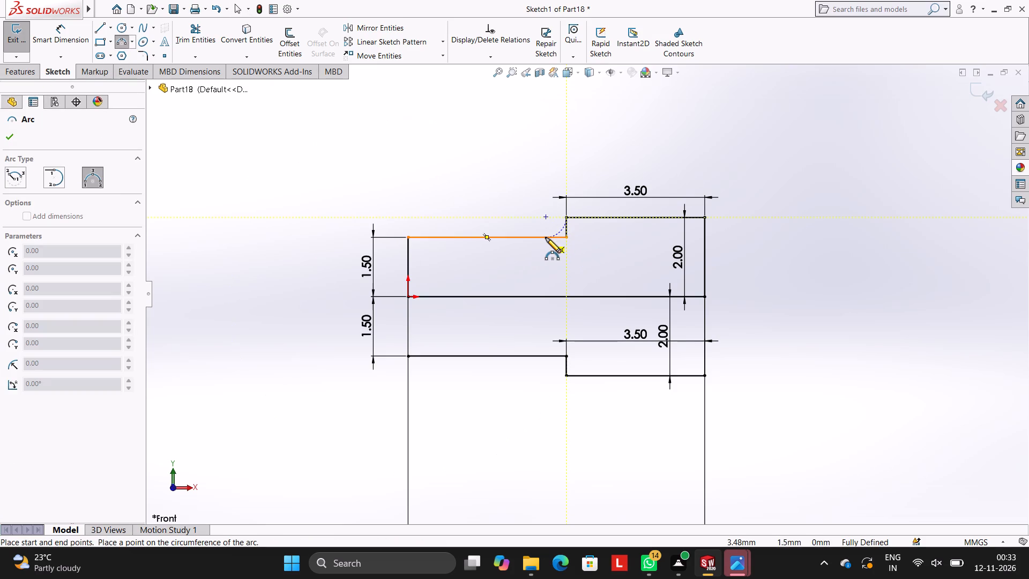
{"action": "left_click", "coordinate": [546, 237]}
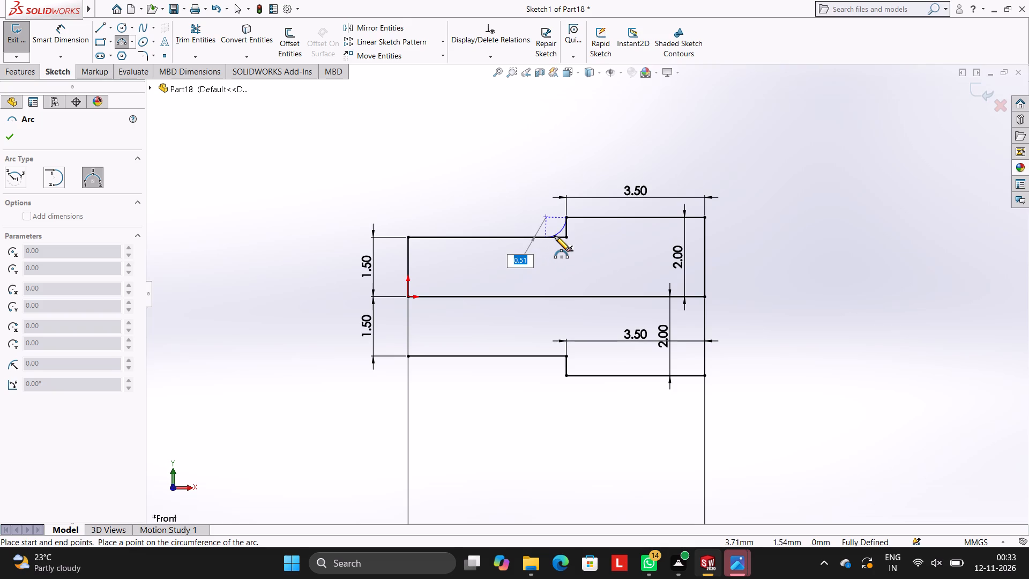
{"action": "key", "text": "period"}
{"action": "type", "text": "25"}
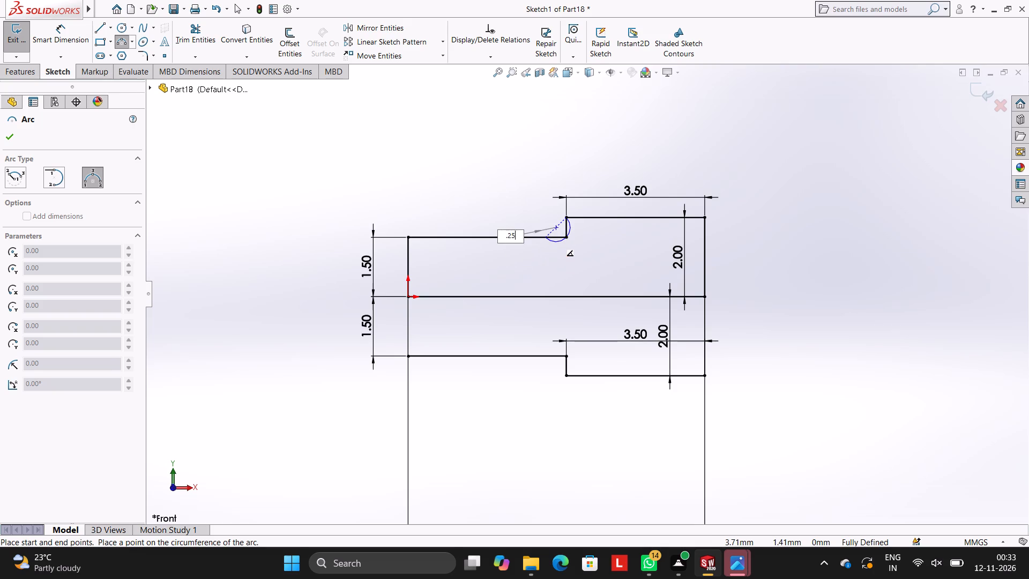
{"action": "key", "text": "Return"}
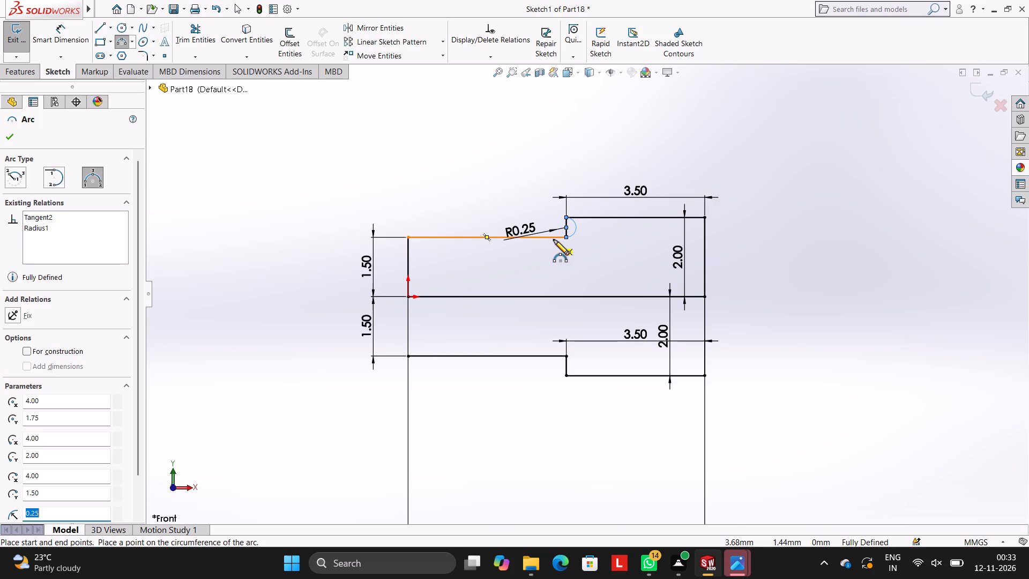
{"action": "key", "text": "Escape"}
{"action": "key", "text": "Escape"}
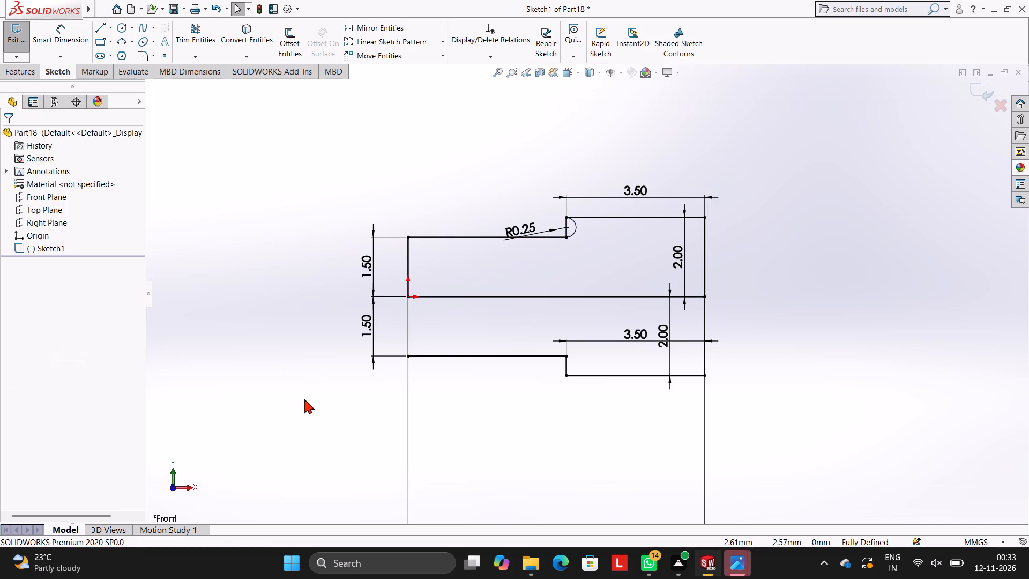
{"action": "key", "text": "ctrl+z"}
Apply 0.25 mm sketch fillets to the inner corners of the upper and lower steps, where the 4 mm horizontals meet the short verticals.
{"action": "scroll", "coordinate": [503, 347], "scroll_direction": "down", "scroll_amount": 2}
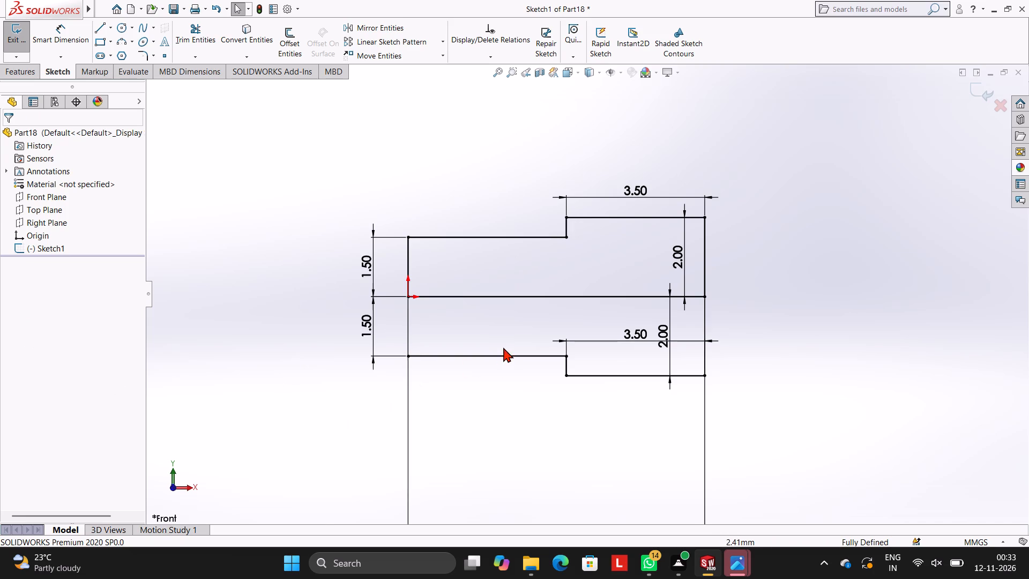
{"action": "scroll", "coordinate": [503, 347], "scroll_direction": "down", "scroll_amount": 2}
{"action": "scroll", "coordinate": [699, 232], "scroll_direction": "up", "scroll_amount": 3}
{"action": "scroll", "coordinate": [699, 226], "scroll_direction": "down", "scroll_amount": 3}
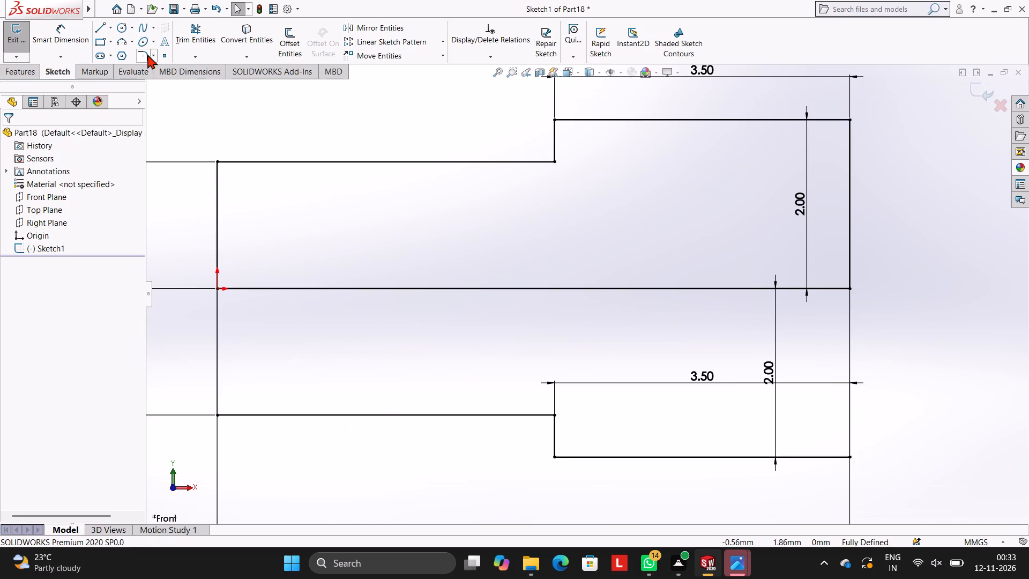
{"action": "left_click", "coordinate": [145, 53]}
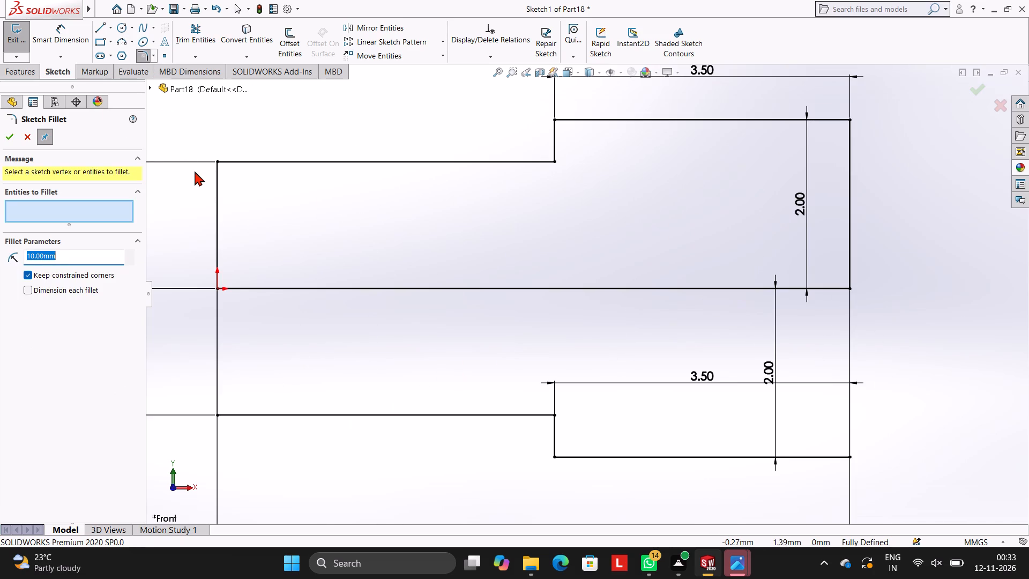
{"action": "type", "text": ".2"}
{"action": "key", "text": "5"}
{"action": "key", "text": "Return"}
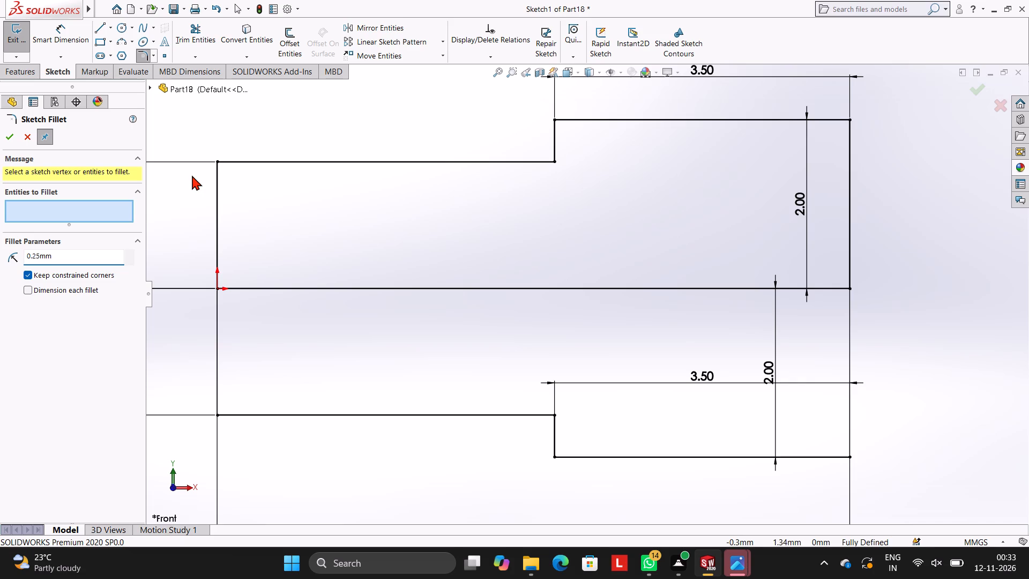
{"action": "left_click", "coordinate": [553, 150]}
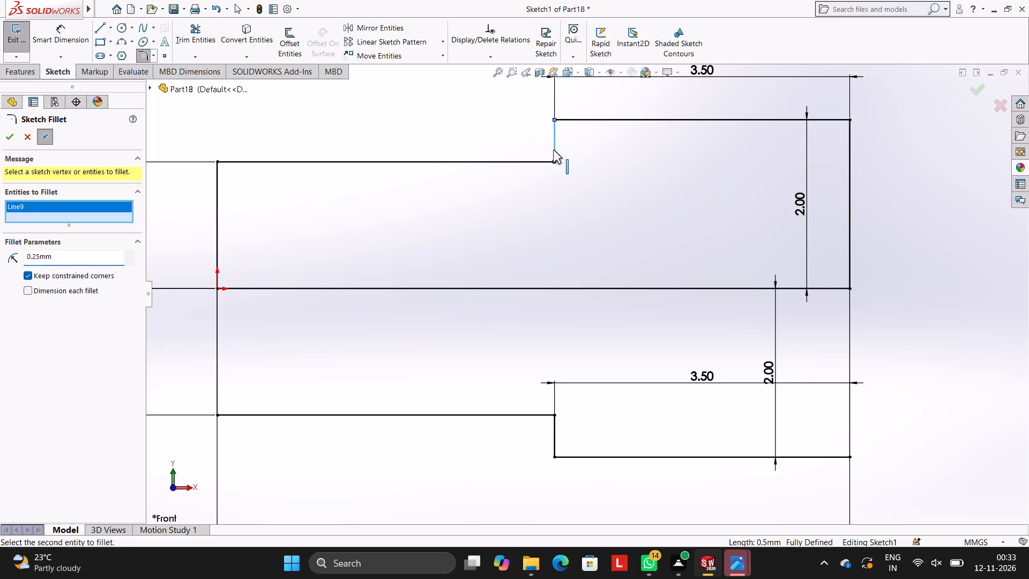
{"action": "left_click", "coordinate": [541, 160]}
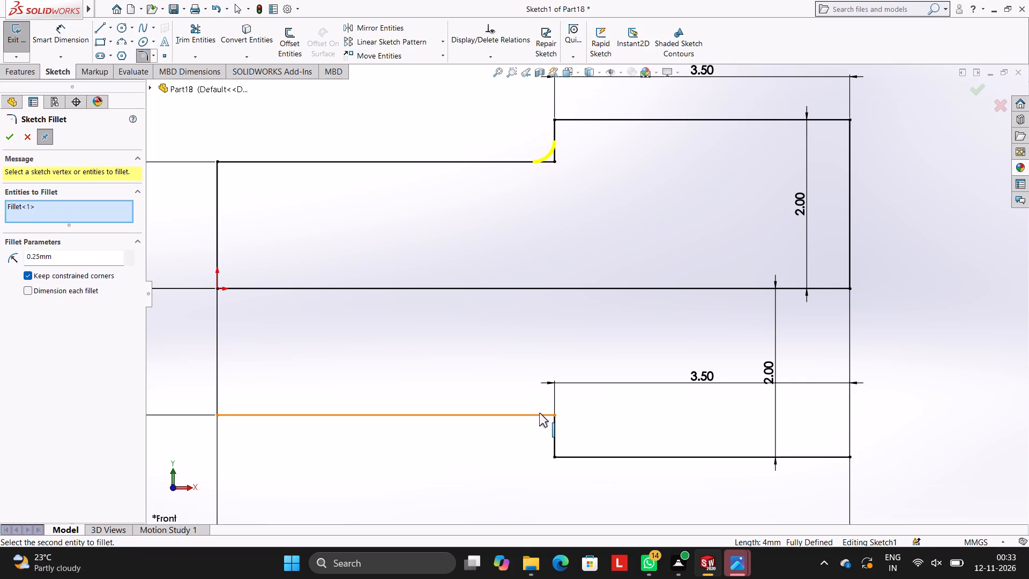
{"action": "left_click", "coordinate": [539, 413]}
{"action": "left_click", "coordinate": [557, 426]}
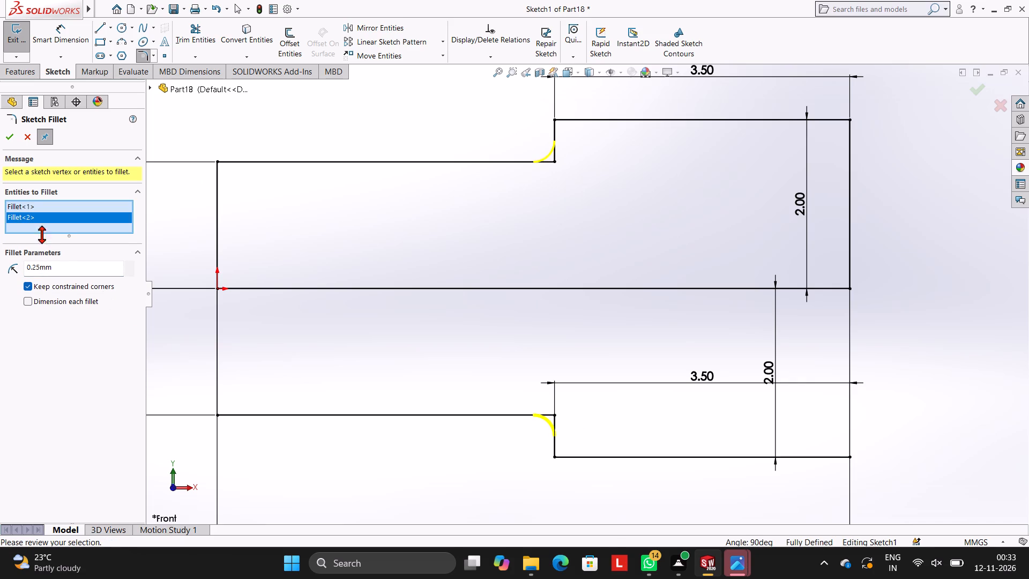
{"action": "left_click", "coordinate": [11, 138]}
{"action": "left_click", "coordinate": [484, 222]}
{"action": "scroll", "coordinate": [530, 235], "scroll_direction": "up", "scroll_amount": 3}
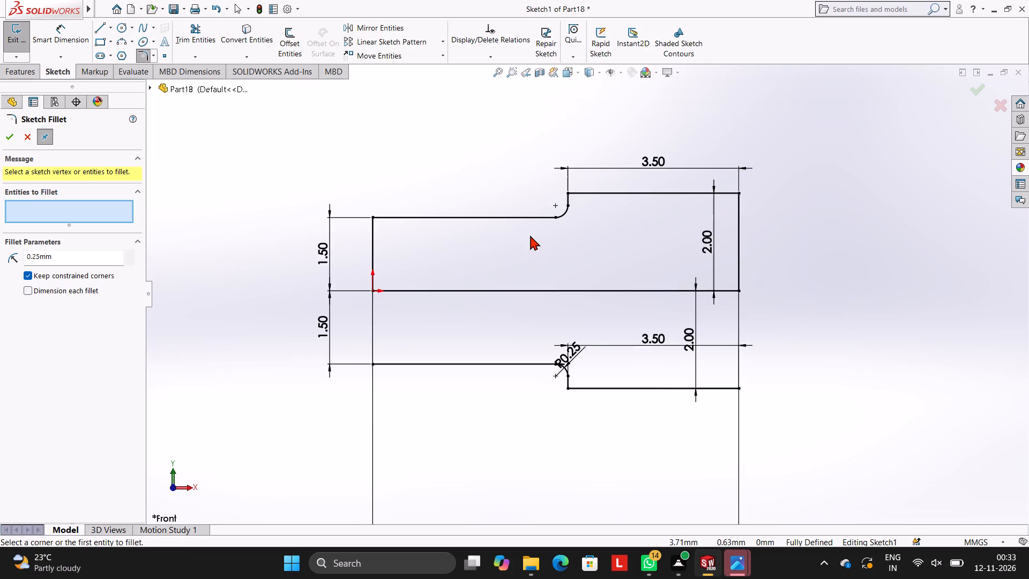
{"action": "scroll", "coordinate": [530, 235], "scroll_direction": "down", "scroll_amount": 1}
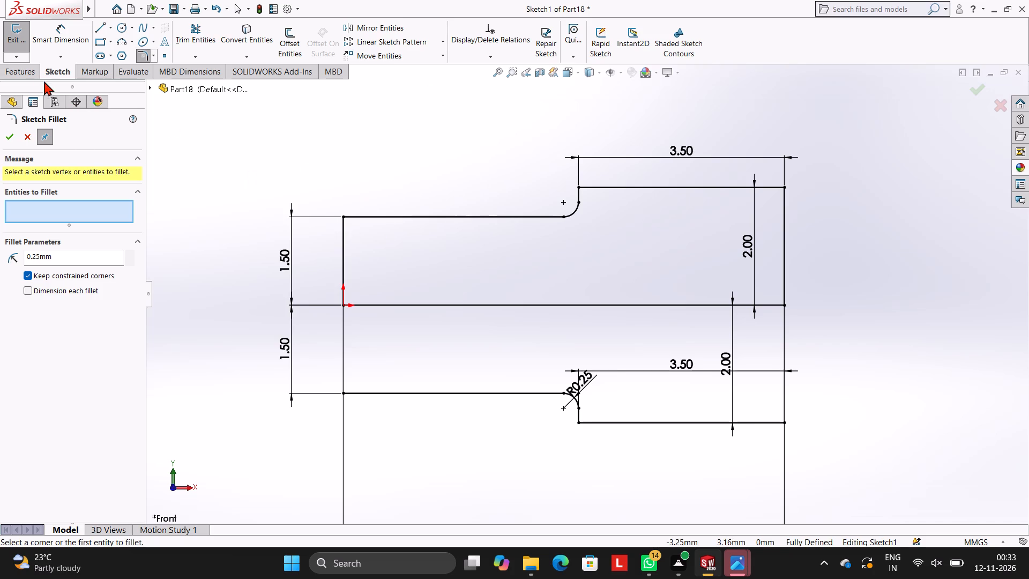
{"action": "left_click", "coordinate": [31, 69]}
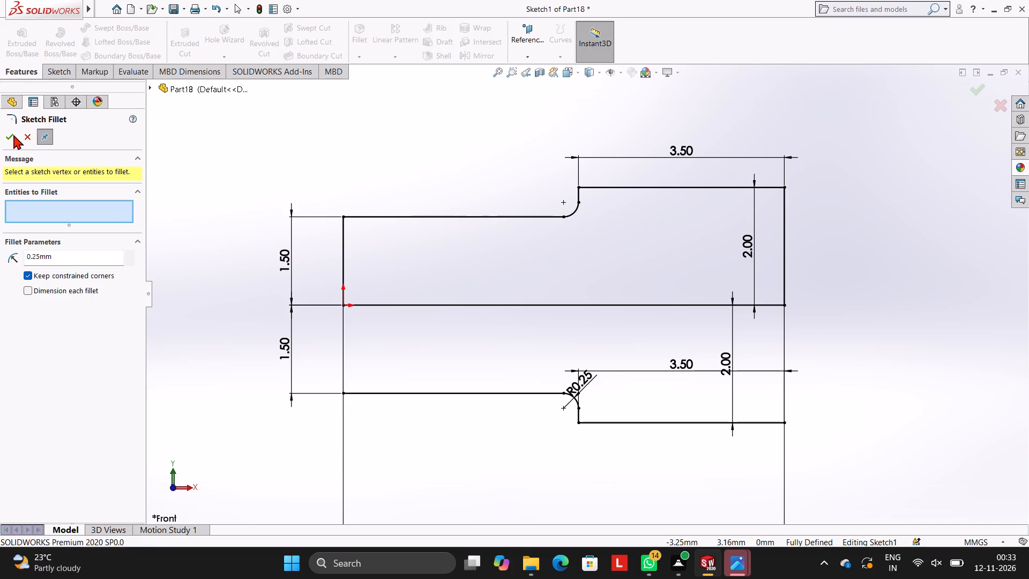
{"action": "left_click", "coordinate": [14, 135]}
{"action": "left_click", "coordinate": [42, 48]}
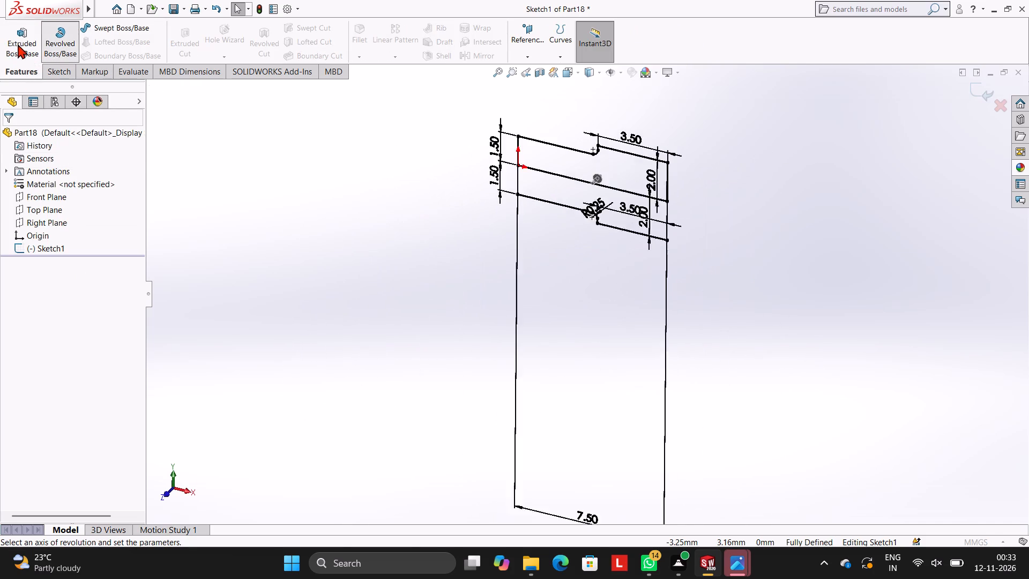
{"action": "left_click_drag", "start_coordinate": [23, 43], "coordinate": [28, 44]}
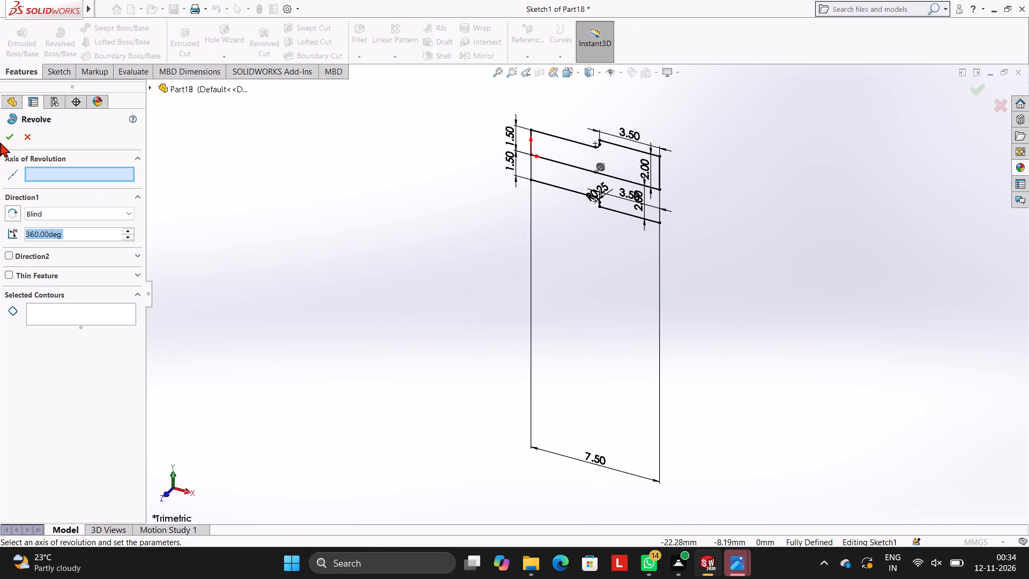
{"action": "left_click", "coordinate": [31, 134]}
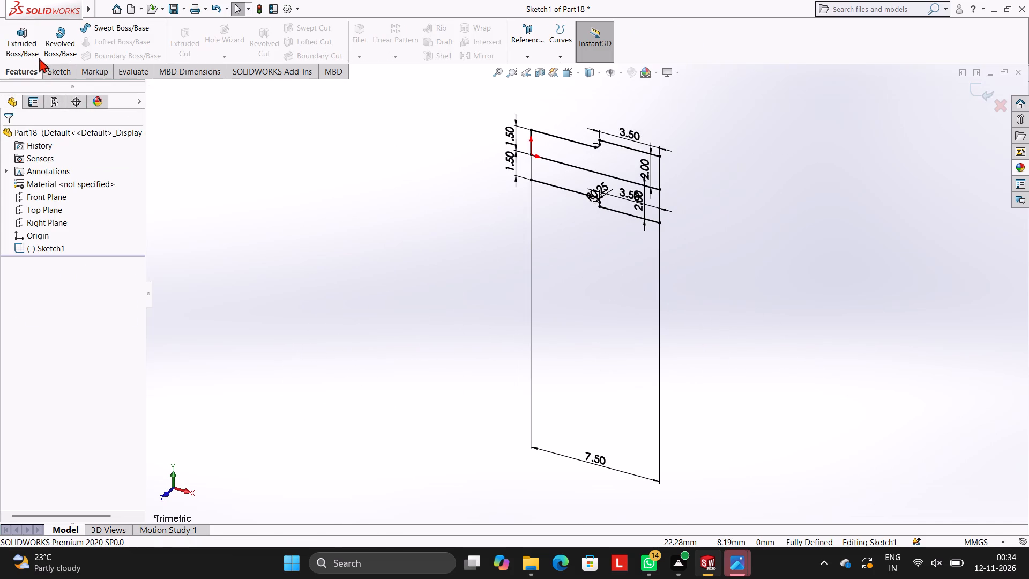
Extrude both profile regions, above and below the 7.50 mm centre line, to a blind depth of 0.50 mm.
{"action": "left_click", "coordinate": [33, 47]}
{"action": "left_click", "coordinate": [568, 160]}
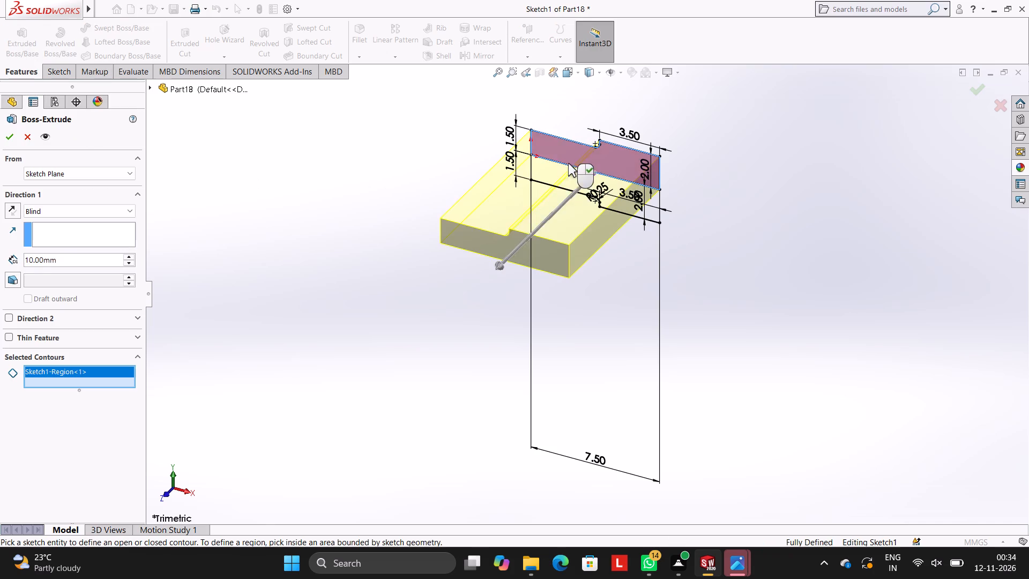
{"action": "left_click", "coordinate": [571, 179]}
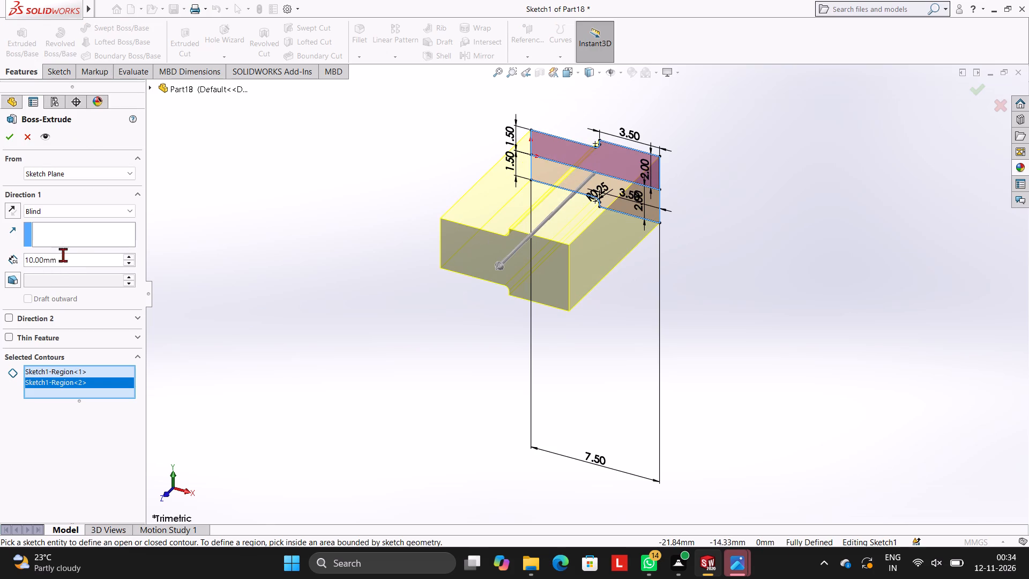
{"action": "left_click", "coordinate": [72, 257]}
{"action": "key", "text": "BackSpace"}
{"action": "key", "text": "BackSpace"}
{"action": "key", "text": "BackSpace"}
{"action": "key", "text": "BackSpace"}
{"action": "key", "text": "BackSpace"}
{"action": "key", "text": "BackSpace"}
{"action": "key", "text": "BackSpace"}
{"action": "key", "text": "BackSpace"}
{"action": "key", "text": "BackSpace"}
{"action": "key", "text": "BackSpace"}
{"action": "key", "text": "BackSpace"}
{"action": "key", "text": "BackSpace"}
{"action": "key", "text": "BackSpace"}
{"action": "key", "text": "BackSpace"}
{"action": "key", "text": "BackSpace"}
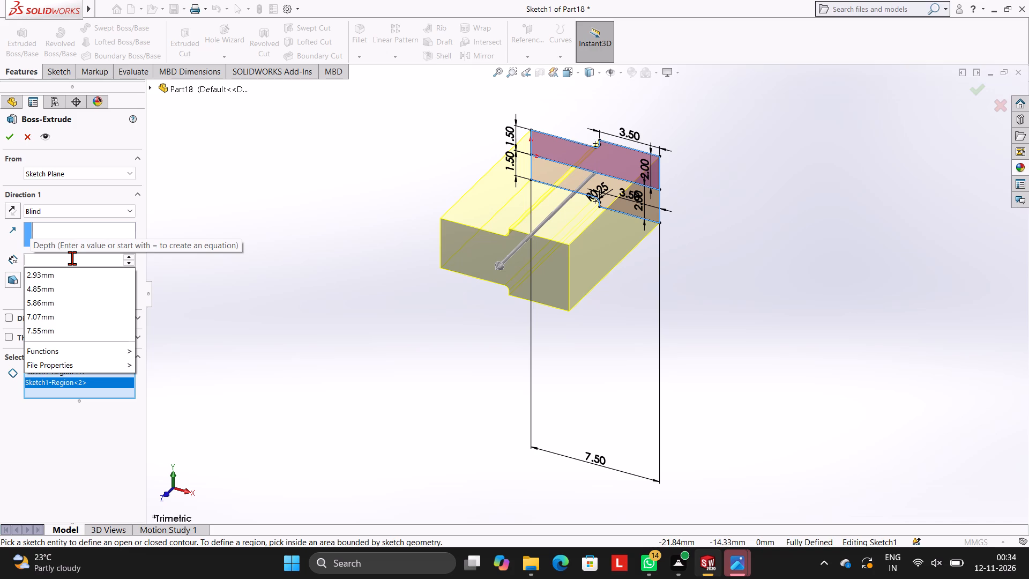
{"action": "key", "text": "period"}
{"action": "key", "text": "5"}
{"action": "key", "text": "0"}
{"action": "key", "text": "Return"}
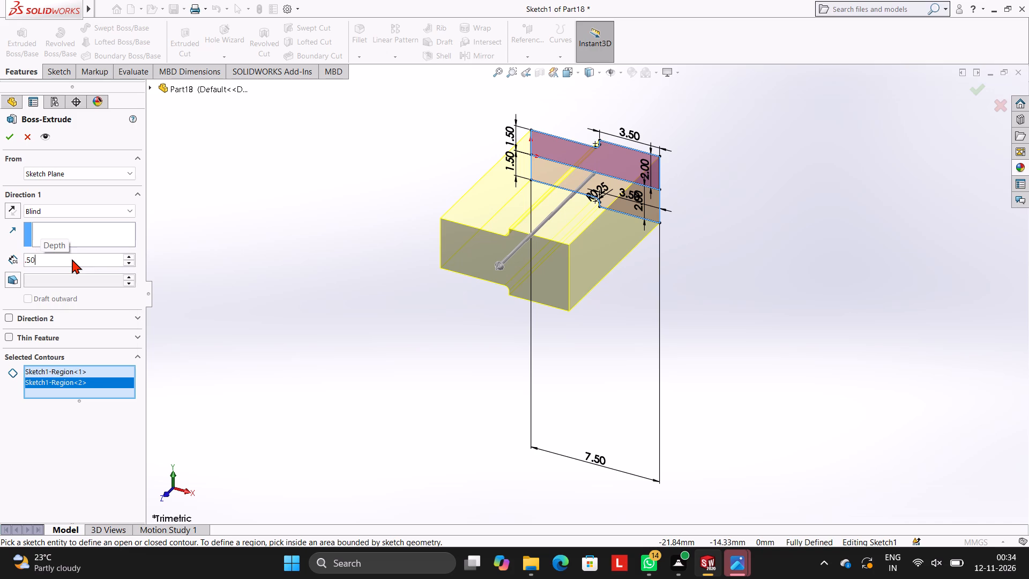
{"action": "left_click", "coordinate": [4, 138]}
{"action": "left_click", "coordinate": [352, 224]}
Chamfer the two upper outer corner edges, one at each end of the plate, by 0.20 mm at 45 degrees.
{"action": "scroll", "coordinate": [702, 204], "scroll_direction": "up", "scroll_amount": 3}
{"action": "scroll", "coordinate": [701, 201], "scroll_direction": "down", "scroll_amount": 4}
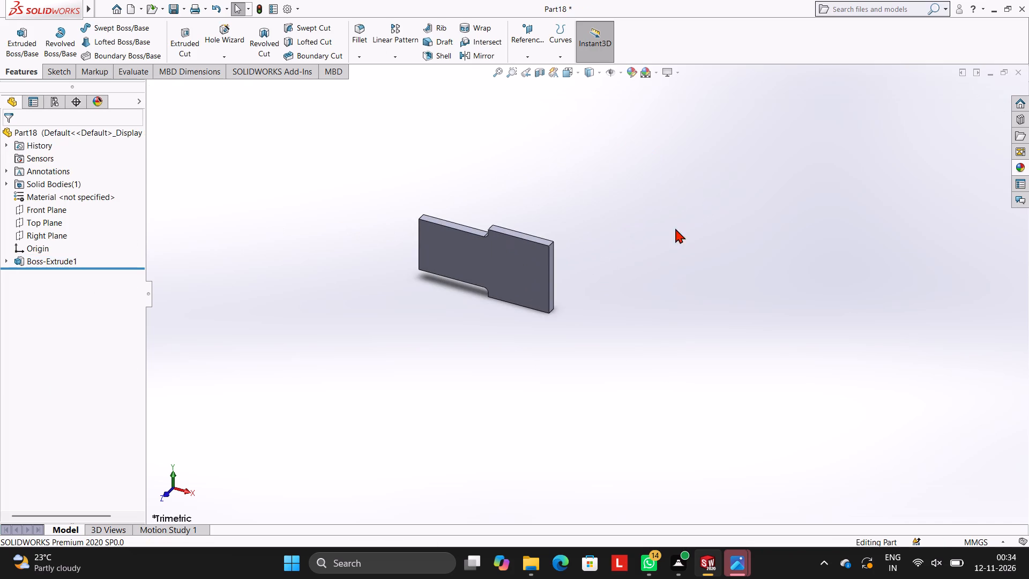
{"action": "scroll", "coordinate": [406, 282], "scroll_direction": "up", "scroll_amount": 2}
{"action": "scroll", "coordinate": [414, 272], "scroll_direction": "down", "scroll_amount": 3}
{"action": "scroll", "coordinate": [509, 254], "scroll_direction": "down", "scroll_amount": 2}
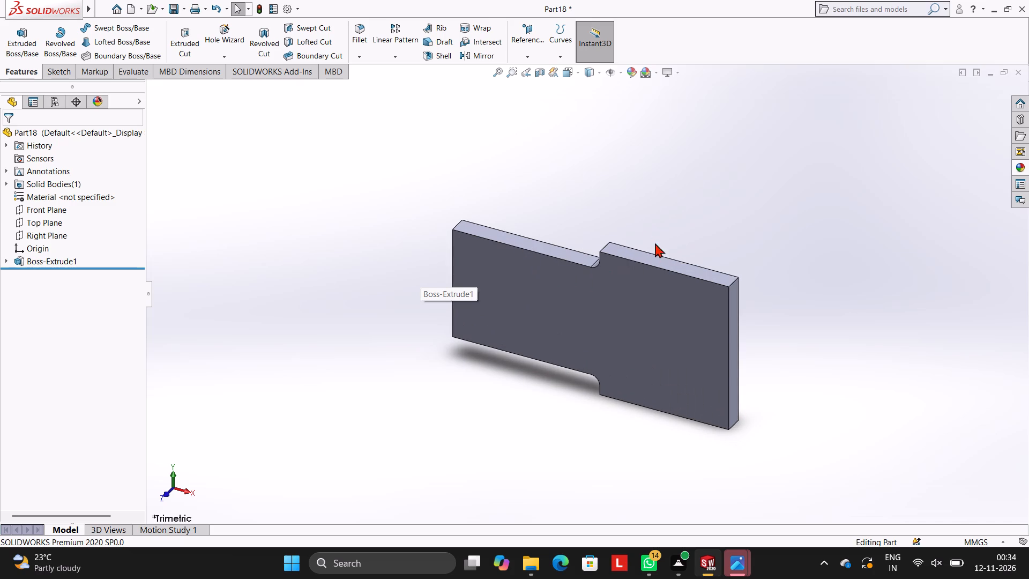
{"action": "left_click", "coordinate": [367, 54]}
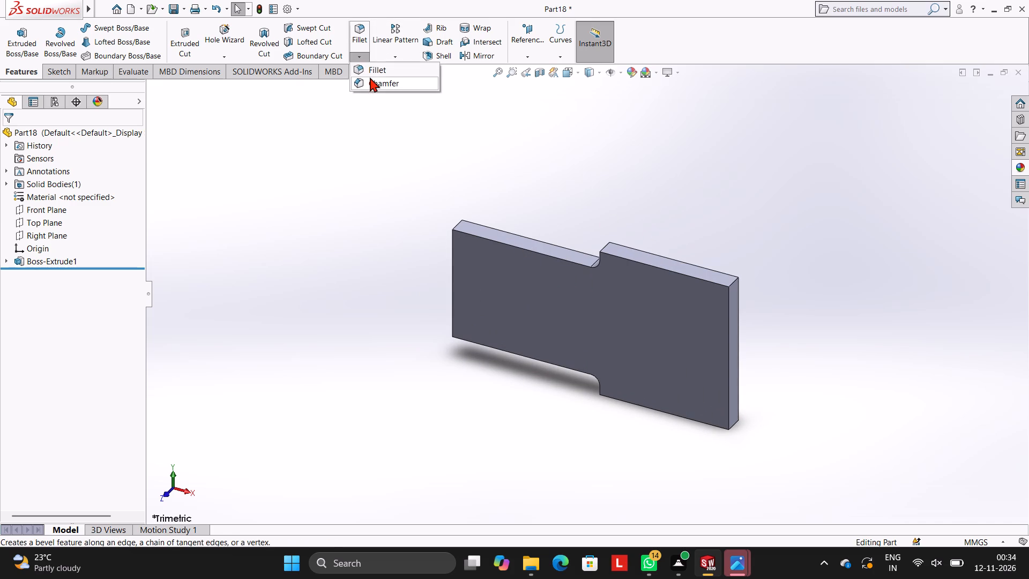
{"action": "left_click", "coordinate": [372, 78]}
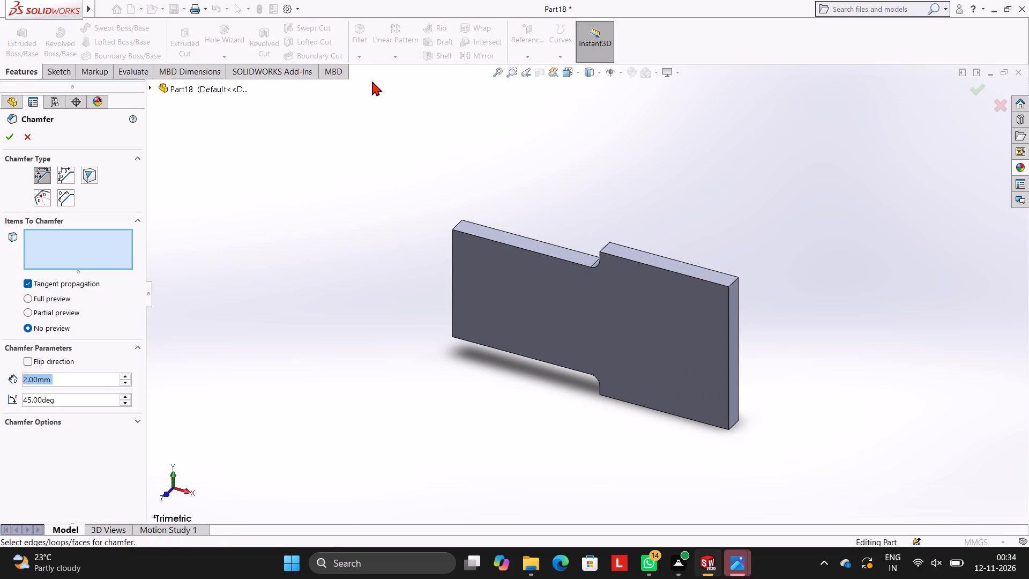
{"action": "key", "text": "period"}
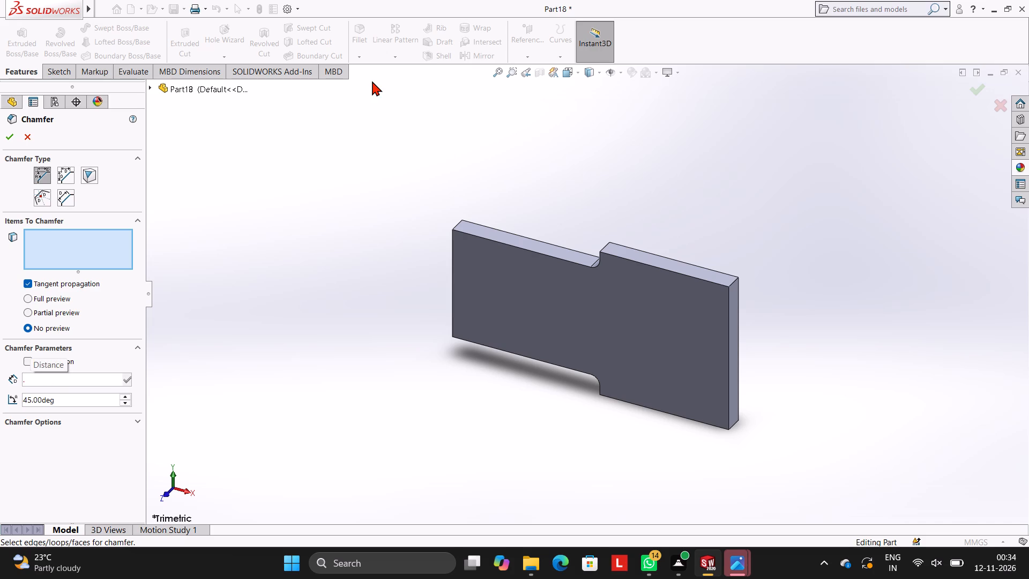
{"action": "key", "text": "BackSpace"}
{"action": "type", "text": "0.2"}
{"action": "key", "text": "Return"}
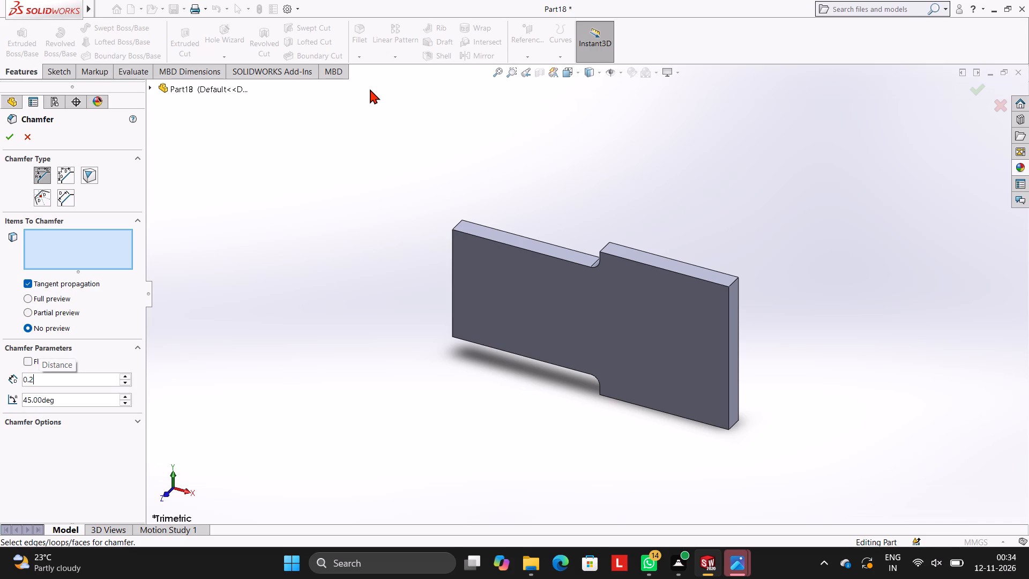
{"action": "scroll", "coordinate": [691, 321], "scroll_direction": "down", "scroll_amount": 4}
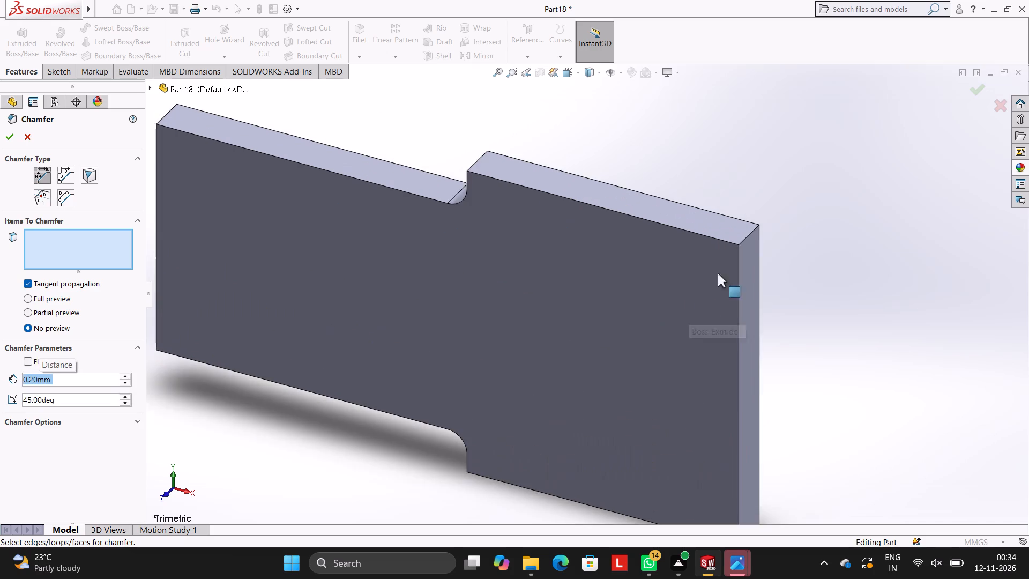
{"action": "left_click", "coordinate": [748, 233]}
{"action": "scroll", "coordinate": [744, 264], "scroll_direction": "up", "scroll_amount": 3}
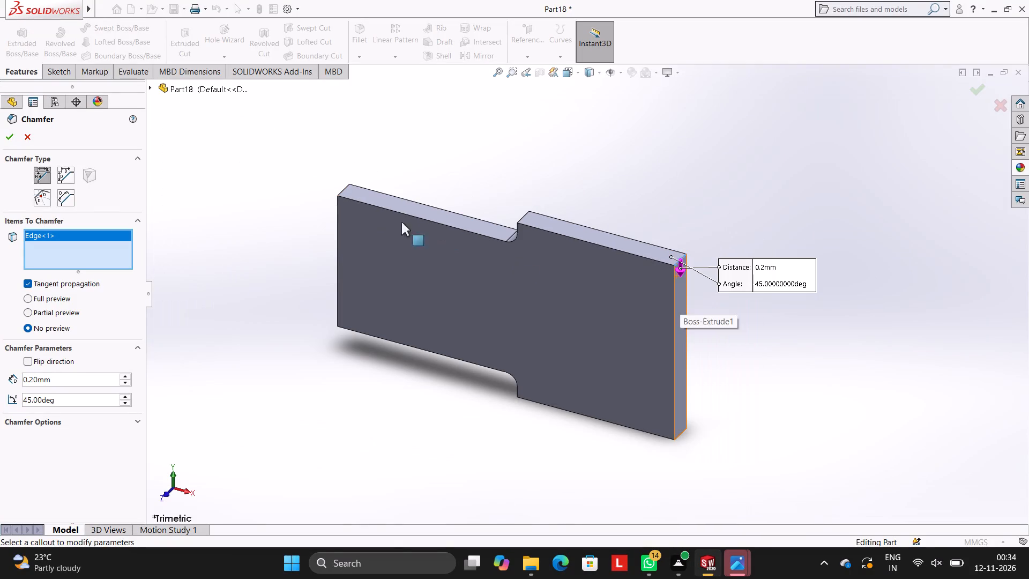
{"action": "left_click", "coordinate": [344, 188]}
{"action": "left_click", "coordinate": [10, 135]}
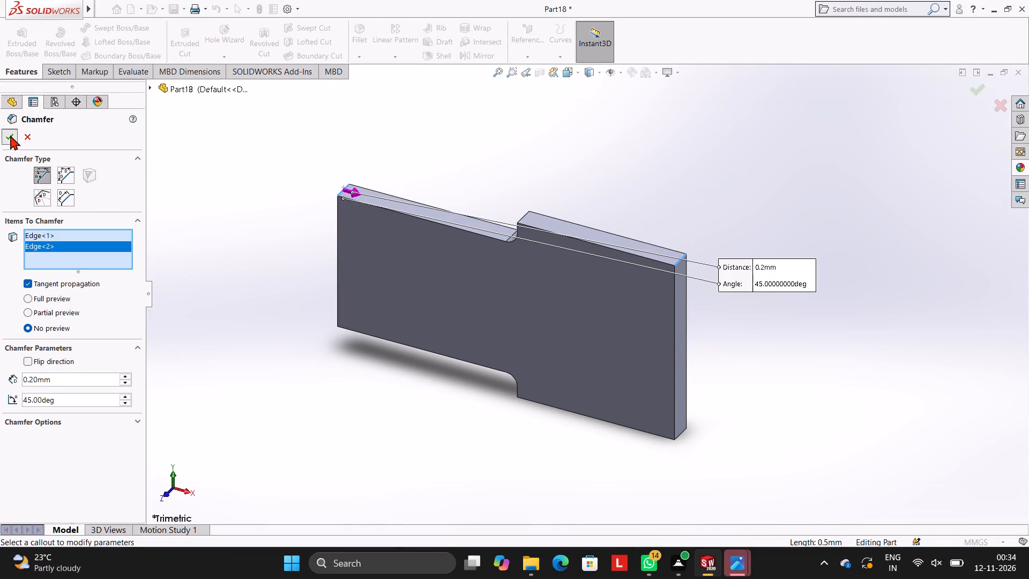
{"action": "left_click", "coordinate": [225, 191]}
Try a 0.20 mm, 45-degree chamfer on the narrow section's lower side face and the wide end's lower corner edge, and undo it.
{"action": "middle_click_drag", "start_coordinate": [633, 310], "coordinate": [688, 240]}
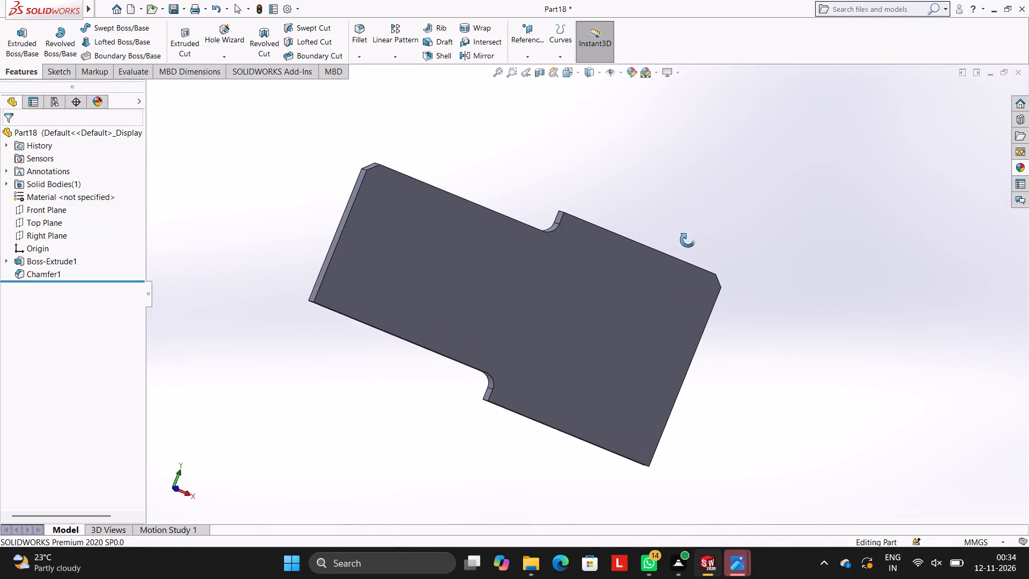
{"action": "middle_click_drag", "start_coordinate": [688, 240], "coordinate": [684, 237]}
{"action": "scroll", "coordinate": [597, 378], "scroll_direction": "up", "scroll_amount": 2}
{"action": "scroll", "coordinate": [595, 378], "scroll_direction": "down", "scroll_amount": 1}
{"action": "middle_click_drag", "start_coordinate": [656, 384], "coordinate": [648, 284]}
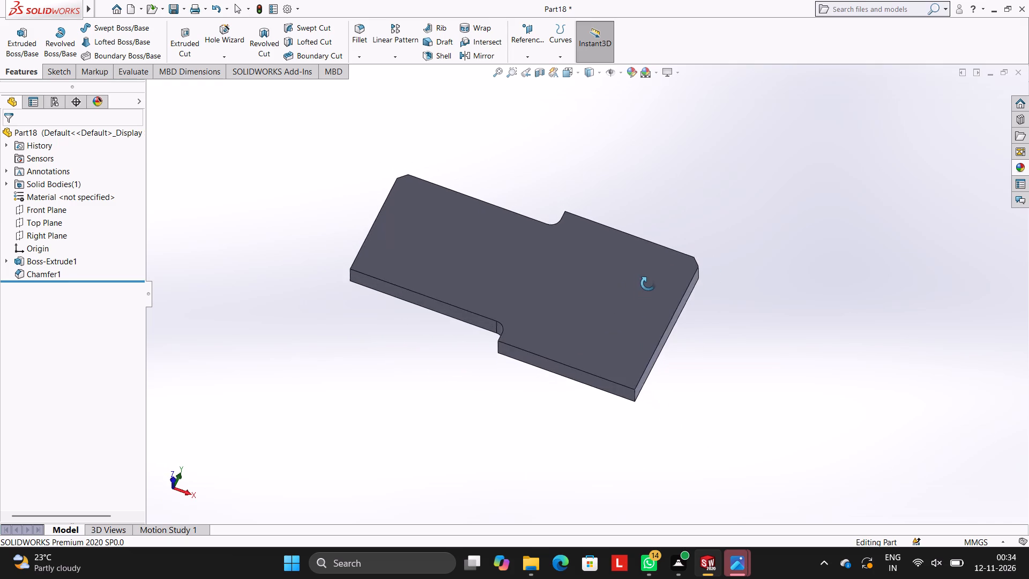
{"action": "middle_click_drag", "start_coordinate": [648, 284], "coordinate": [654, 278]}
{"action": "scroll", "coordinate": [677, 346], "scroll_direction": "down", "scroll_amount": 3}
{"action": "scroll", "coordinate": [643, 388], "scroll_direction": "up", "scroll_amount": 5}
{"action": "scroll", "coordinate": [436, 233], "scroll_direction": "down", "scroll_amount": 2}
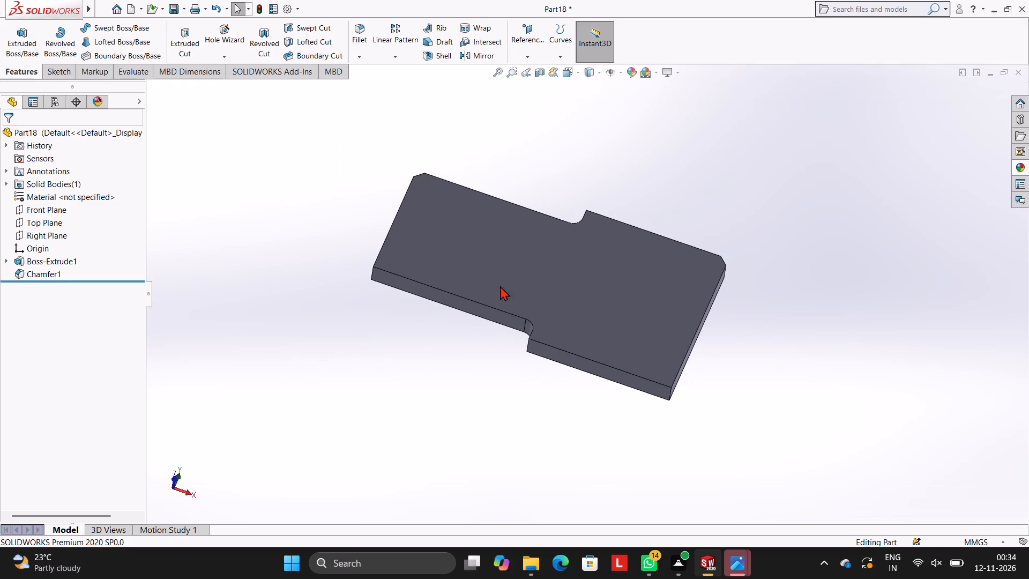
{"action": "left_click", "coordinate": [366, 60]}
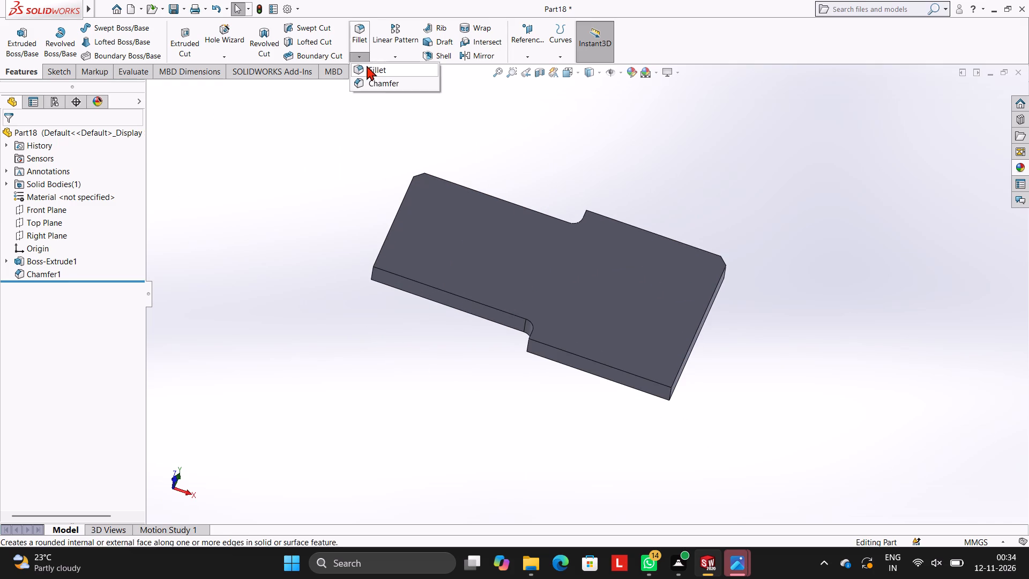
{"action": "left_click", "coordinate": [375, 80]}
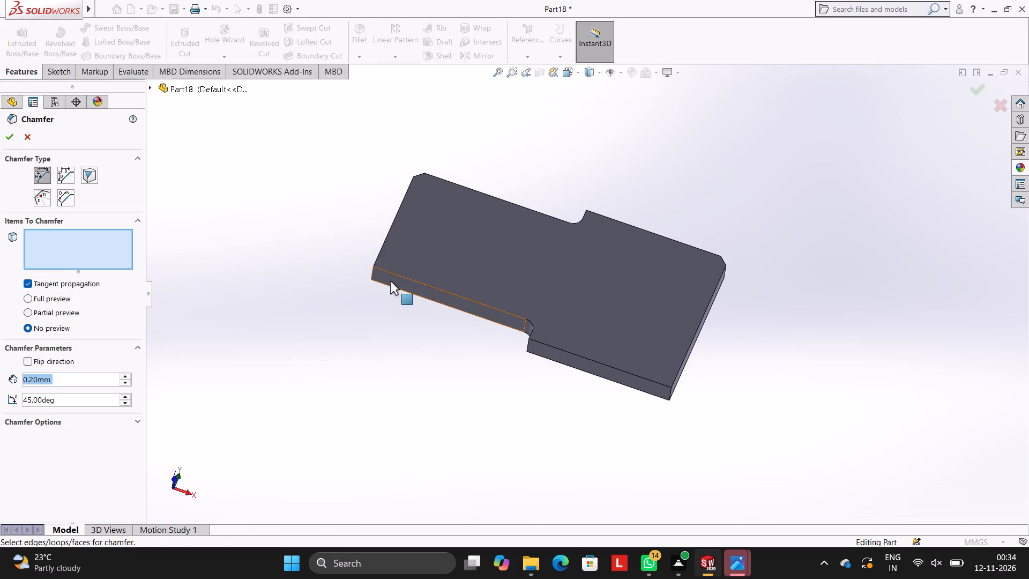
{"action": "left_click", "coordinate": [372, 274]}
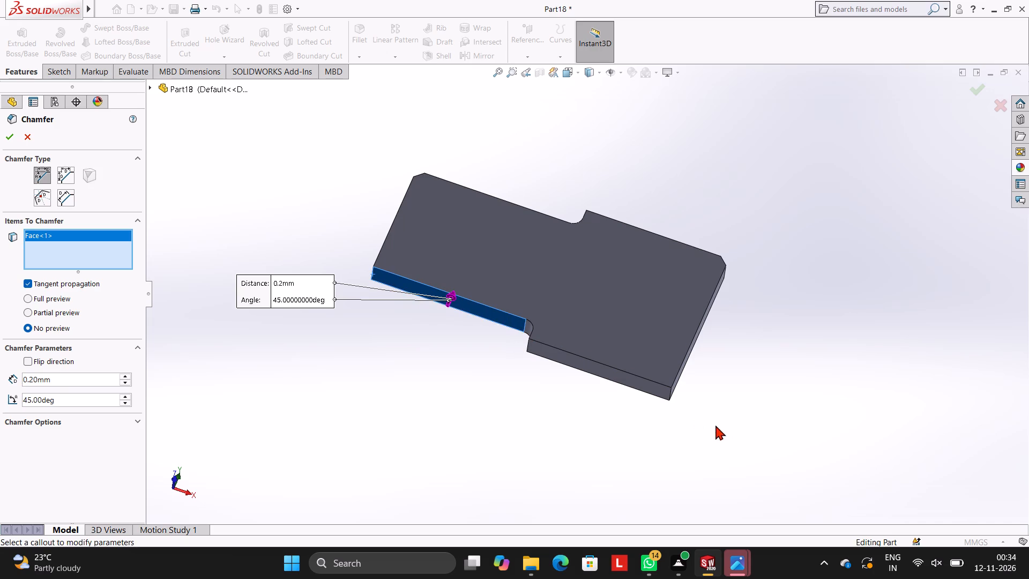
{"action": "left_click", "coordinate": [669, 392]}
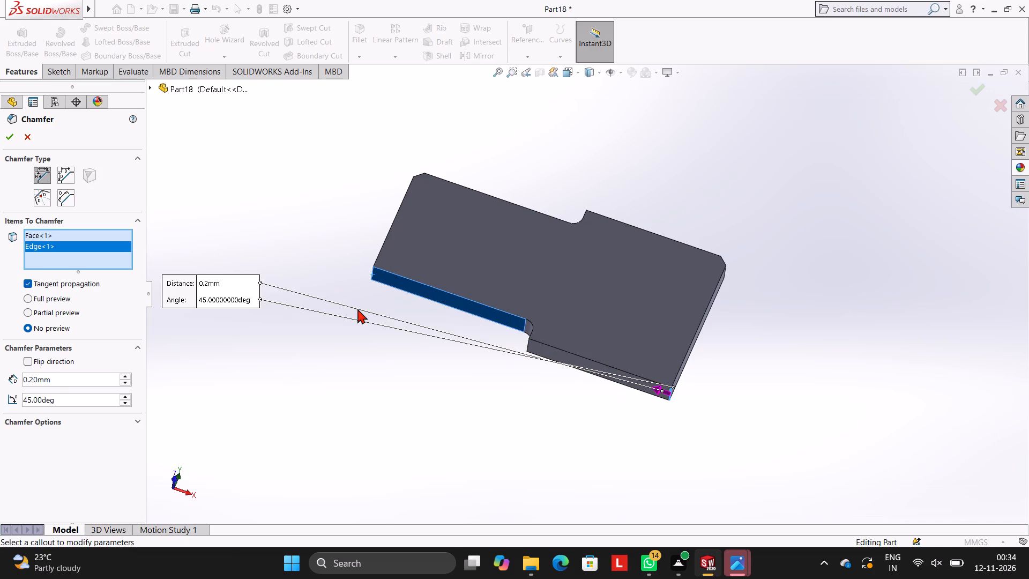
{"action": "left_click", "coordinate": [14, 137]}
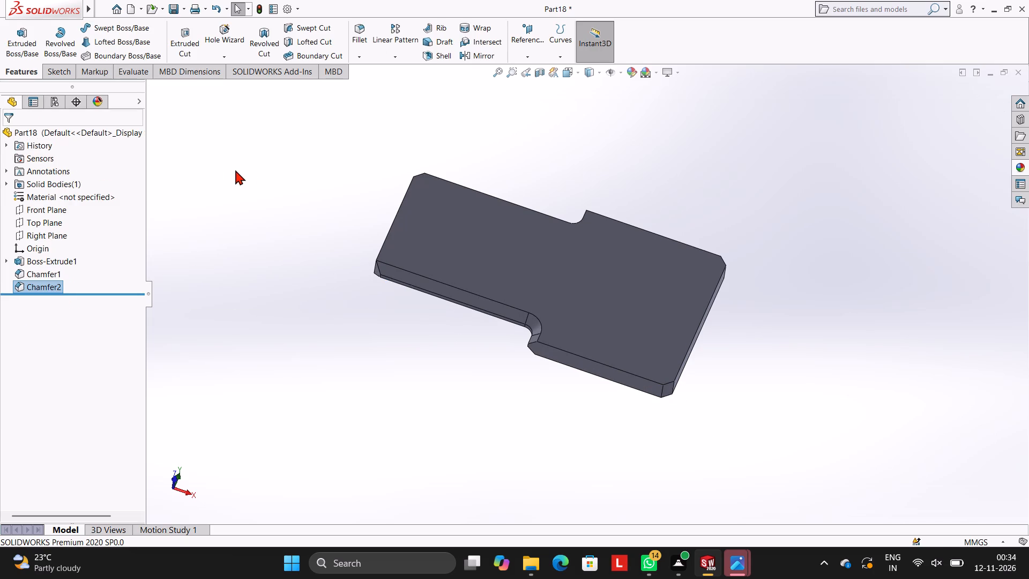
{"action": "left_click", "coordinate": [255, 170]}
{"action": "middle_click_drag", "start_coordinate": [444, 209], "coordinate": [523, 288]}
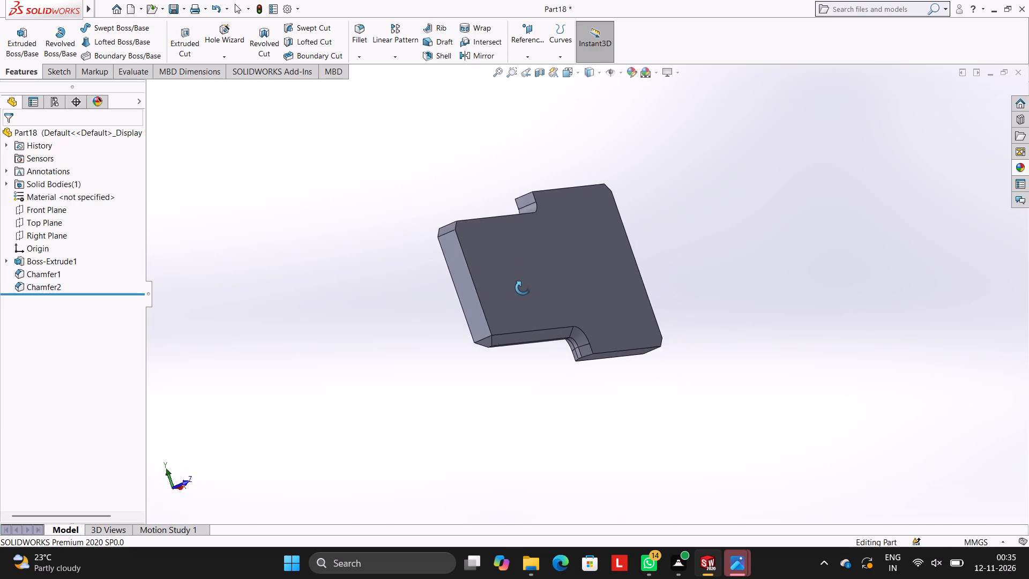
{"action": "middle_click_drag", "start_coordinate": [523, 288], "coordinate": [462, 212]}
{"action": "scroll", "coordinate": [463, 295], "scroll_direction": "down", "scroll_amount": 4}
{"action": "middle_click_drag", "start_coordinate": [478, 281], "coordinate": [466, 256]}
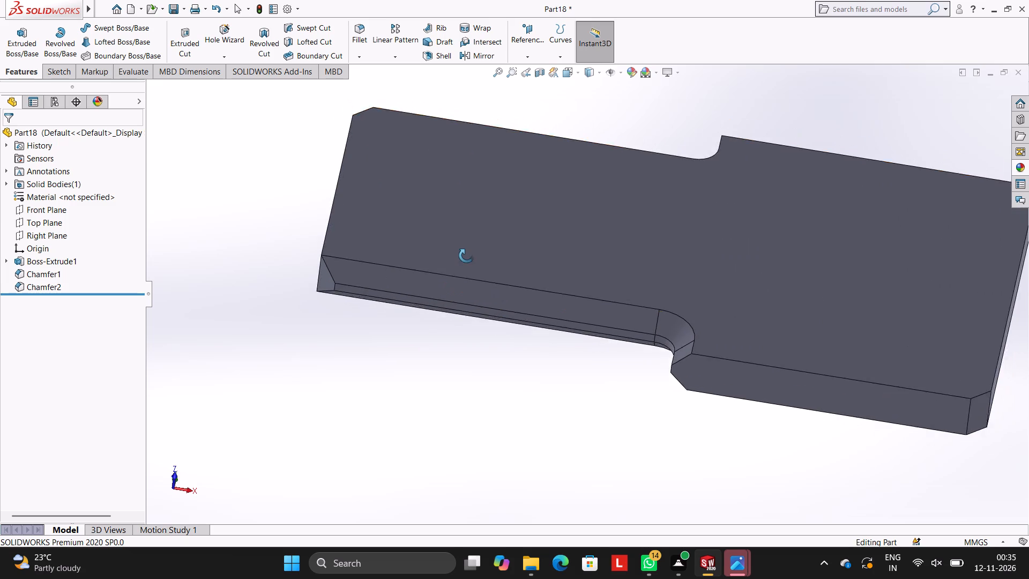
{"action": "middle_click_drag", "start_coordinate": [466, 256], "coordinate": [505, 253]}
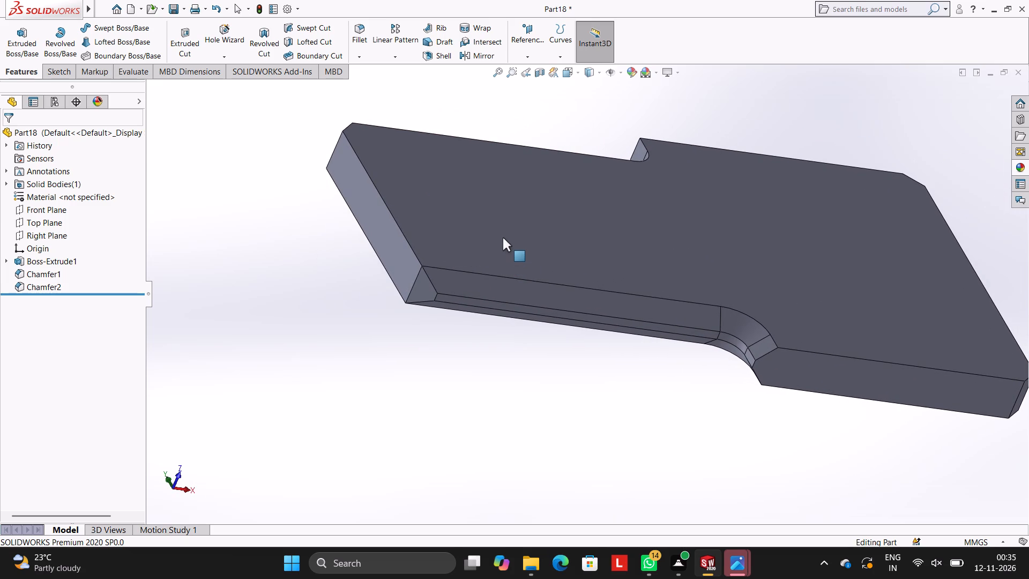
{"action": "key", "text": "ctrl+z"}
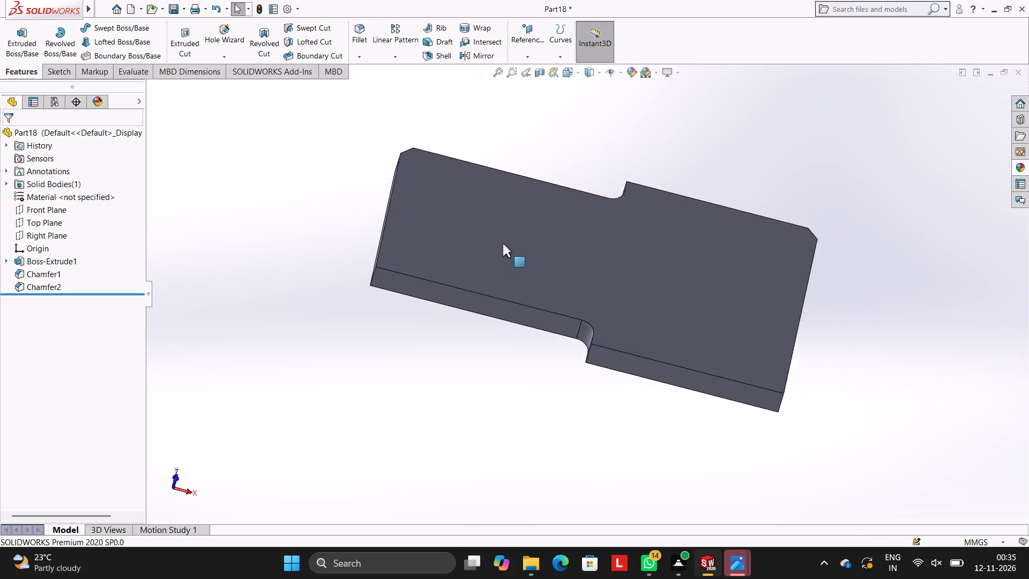
Chamfer the two lower outer corner edges, one at each end of the plate, by 0.20 mm at 45 degrees.
{"action": "scroll", "coordinate": [571, 315], "scroll_direction": "down", "scroll_amount": 4}
{"action": "middle_click_drag", "start_coordinate": [608, 311], "coordinate": [650, 266]}
{"action": "scroll", "coordinate": [274, 246], "scroll_direction": "down", "scroll_amount": 3}
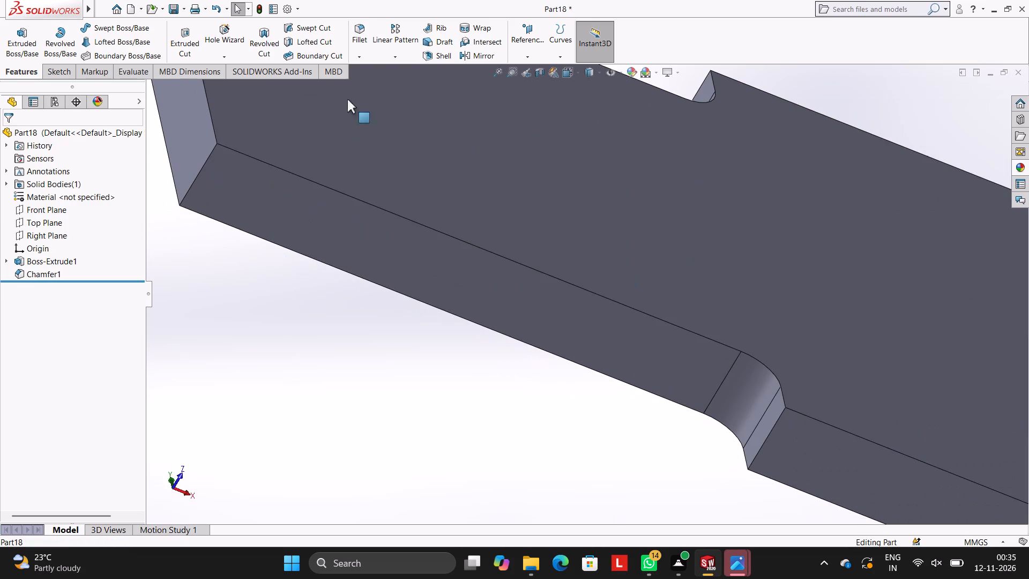
{"action": "left_click", "coordinate": [358, 58]}
{"action": "left_click", "coordinate": [366, 81]}
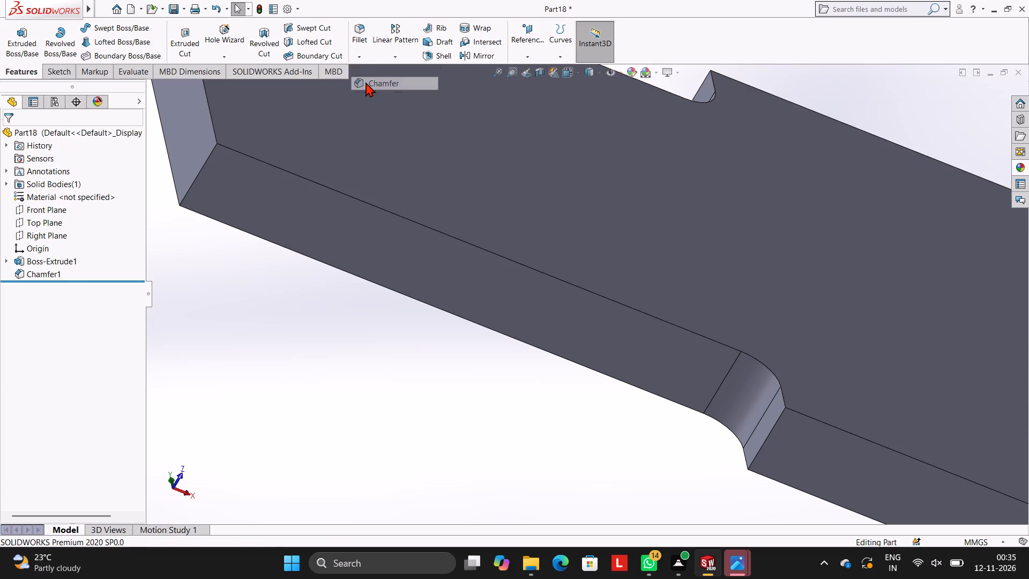
{"action": "left_click", "coordinate": [209, 154]}
{"action": "scroll", "coordinate": [475, 295], "scroll_direction": "up", "scroll_amount": 5}
{"action": "scroll", "coordinate": [590, 313], "scroll_direction": "down", "scroll_amount": 3}
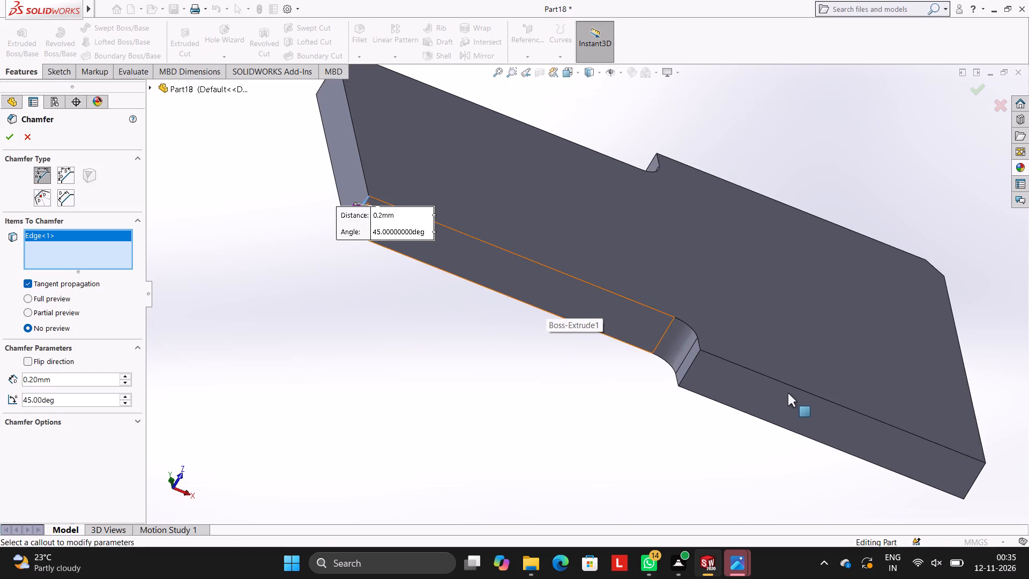
{"action": "scroll", "coordinate": [788, 393], "scroll_direction": "up", "scroll_amount": 3}
{"action": "scroll", "coordinate": [806, 383], "scroll_direction": "down", "scroll_amount": 3}
{"action": "left_click", "coordinate": [842, 441]}
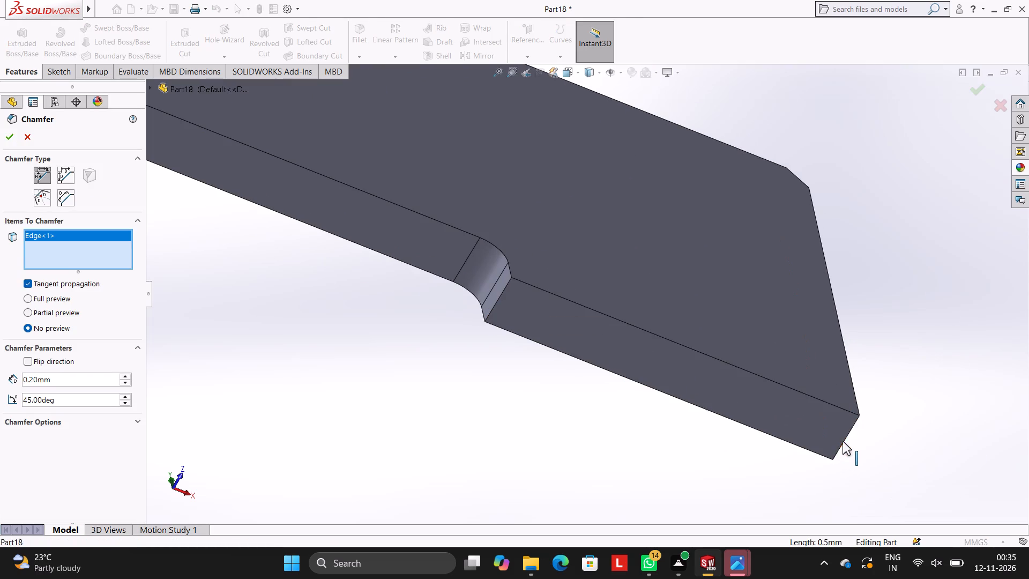
{"action": "left_click", "coordinate": [10, 135]}
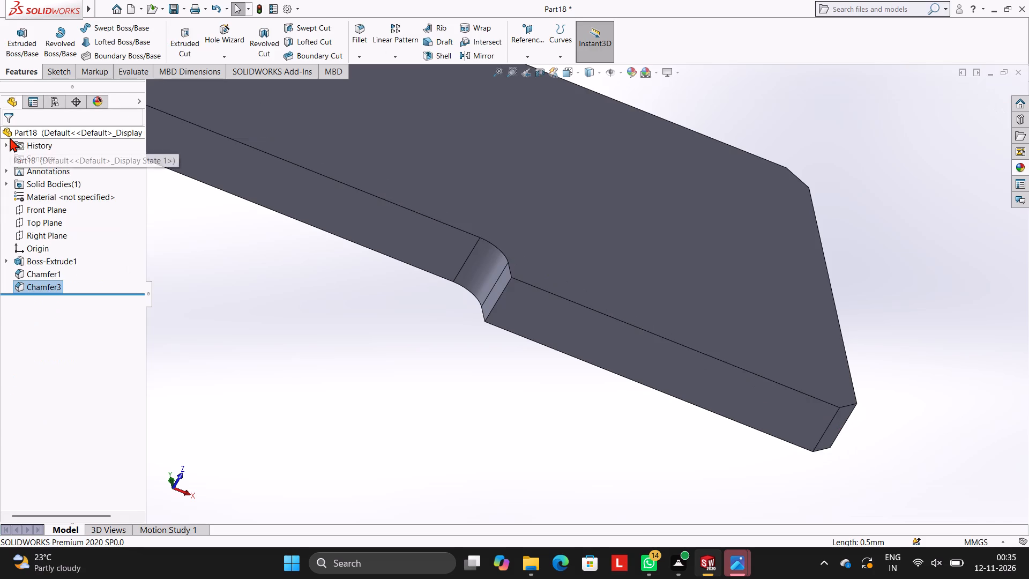
{"action": "left_click", "coordinate": [349, 348]}
{"action": "scroll", "coordinate": [352, 345], "scroll_direction": "up", "scroll_amount": 3}
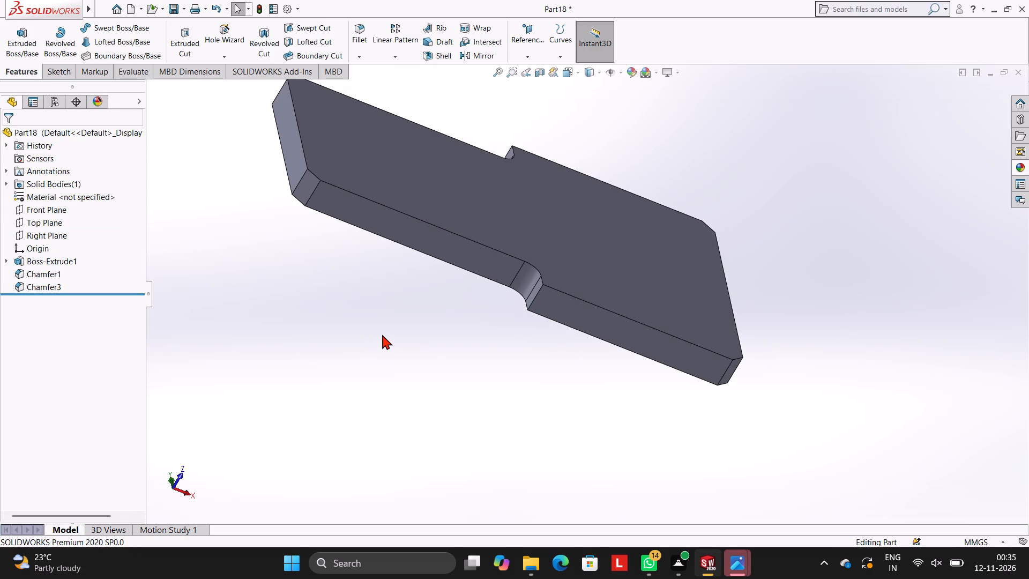
{"action": "scroll", "coordinate": [580, 281], "scroll_direction": "up", "scroll_amount": 2}
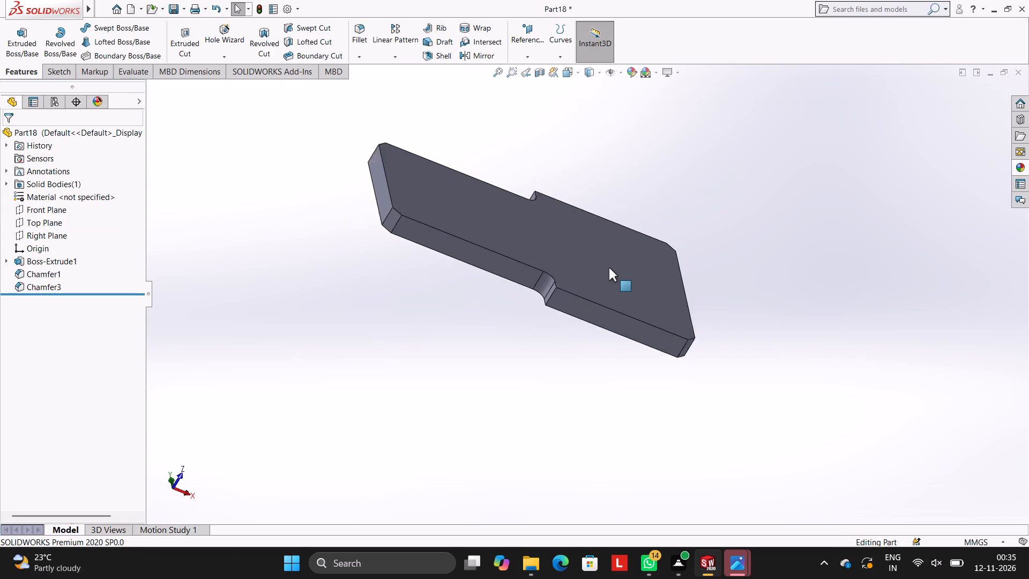
Start a new sketch on the plate's large flat front face and view it face-on.
{"action": "scroll", "coordinate": [609, 268], "scroll_direction": "up", "scroll_amount": 1}
{"action": "scroll", "coordinate": [609, 268], "scroll_direction": "down", "scroll_amount": 3}
{"action": "middle_click_drag", "start_coordinate": [605, 269], "coordinate": [561, 279]}
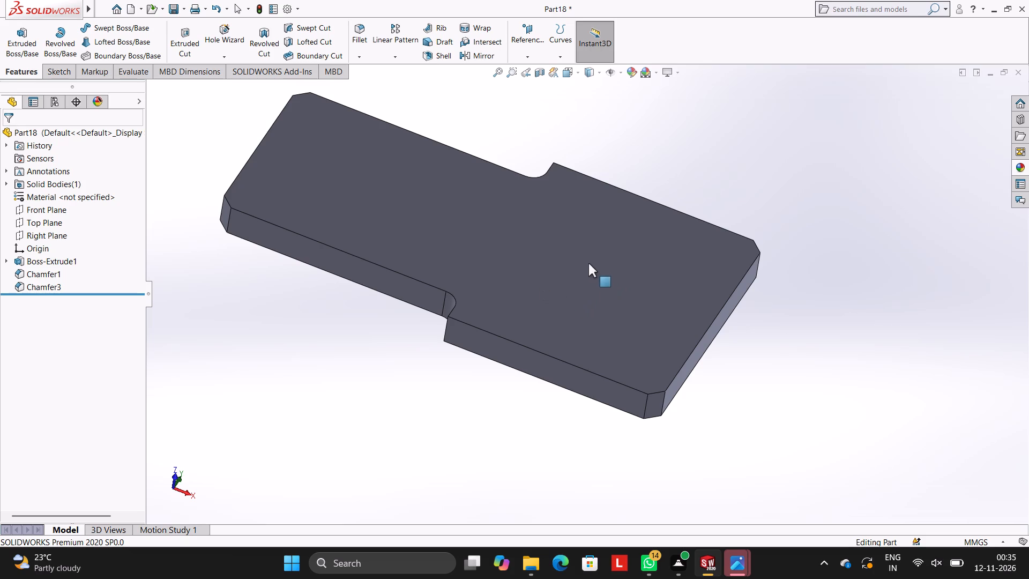
{"action": "scroll", "coordinate": [585, 263], "scroll_direction": "up", "scroll_amount": 2}
{"action": "middle_click_drag", "start_coordinate": [591, 254], "coordinate": [560, 311]}
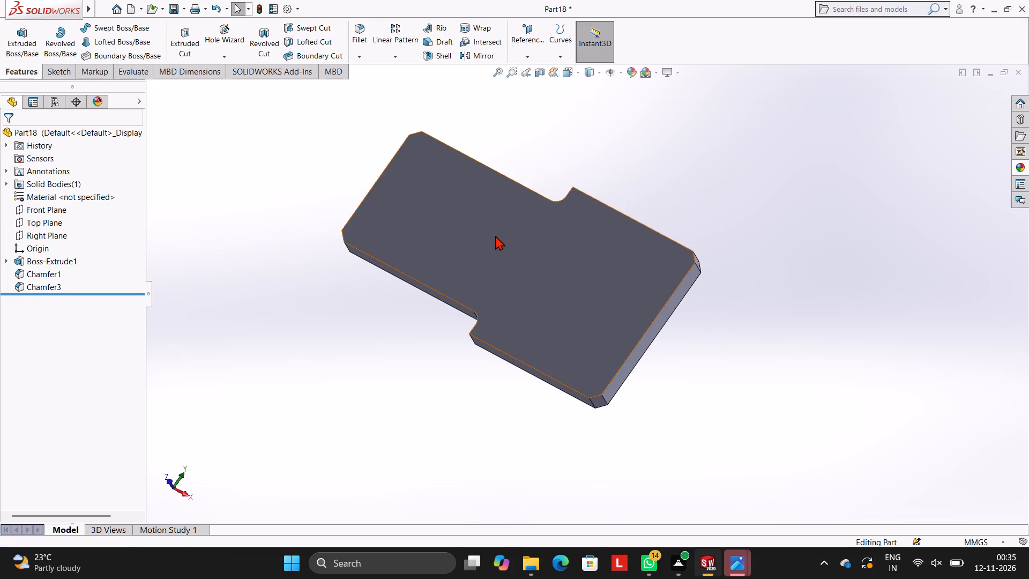
{"action": "left_click", "coordinate": [495, 235]}
{"action": "left_click", "coordinate": [544, 203]}
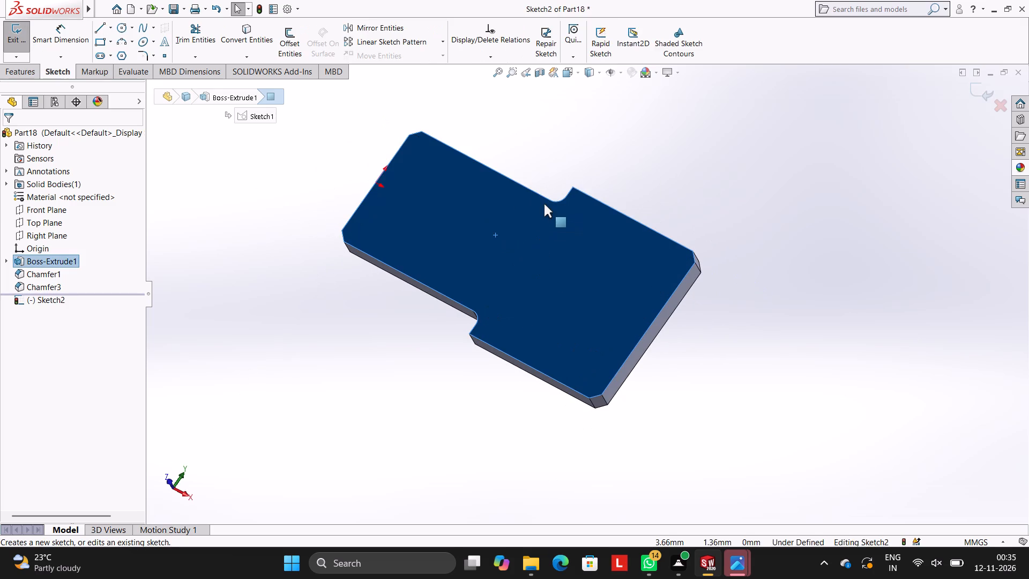
{"action": "key", "text": "ctrl+8"}
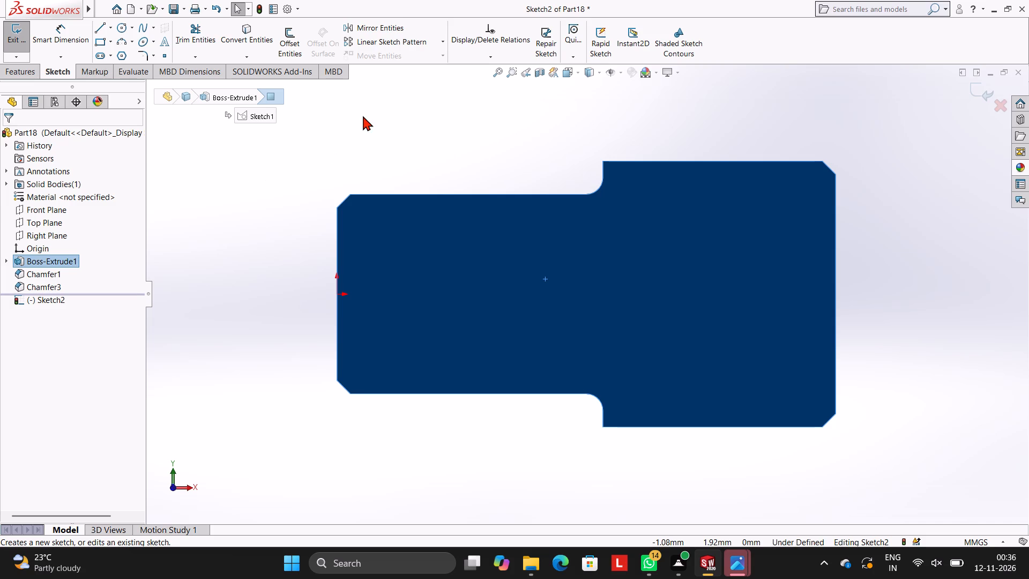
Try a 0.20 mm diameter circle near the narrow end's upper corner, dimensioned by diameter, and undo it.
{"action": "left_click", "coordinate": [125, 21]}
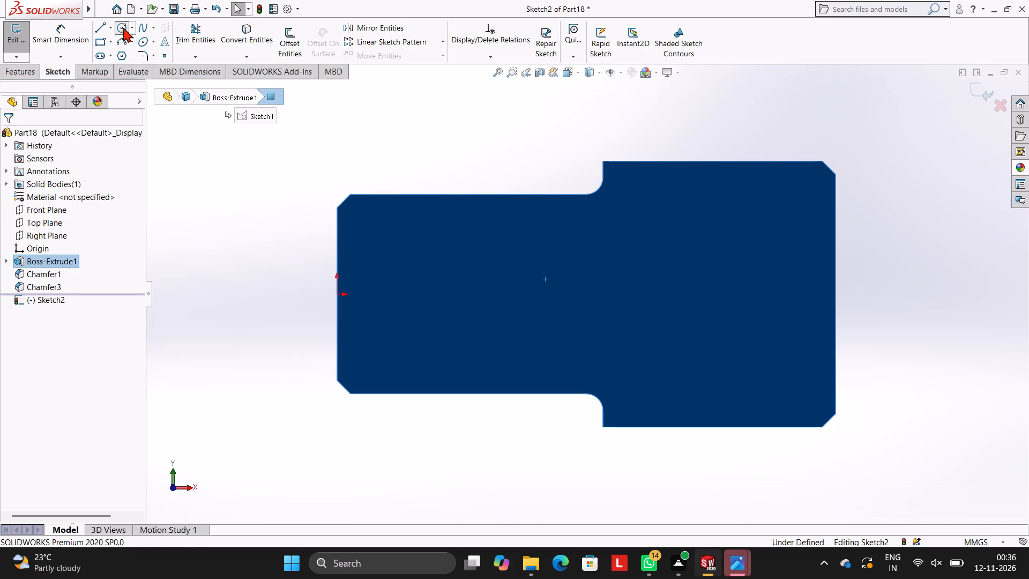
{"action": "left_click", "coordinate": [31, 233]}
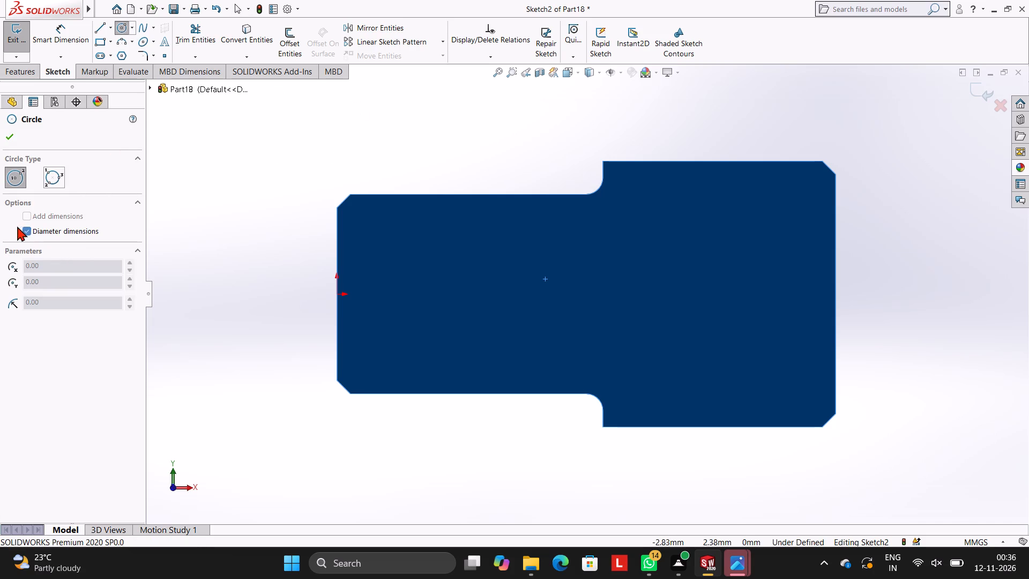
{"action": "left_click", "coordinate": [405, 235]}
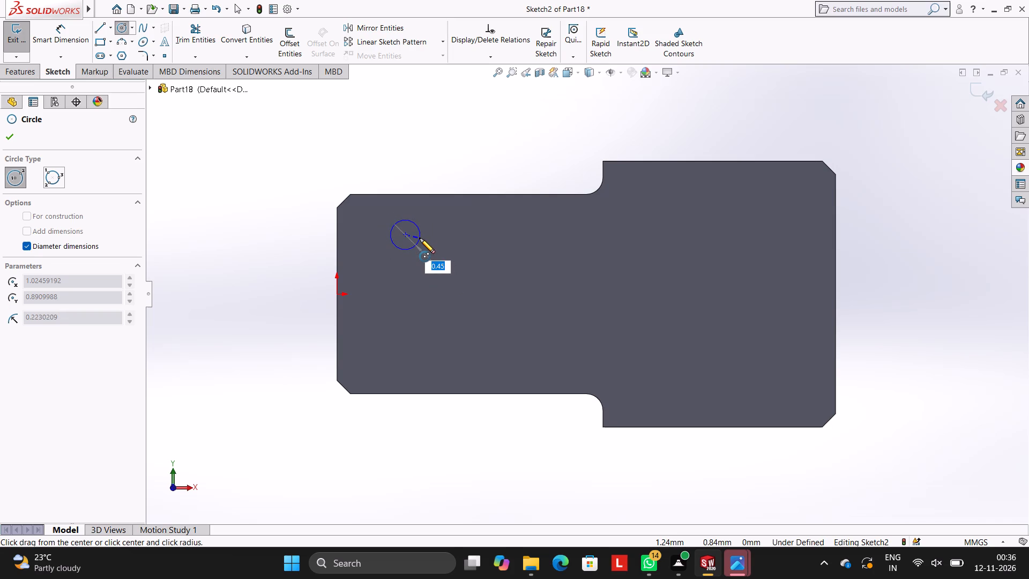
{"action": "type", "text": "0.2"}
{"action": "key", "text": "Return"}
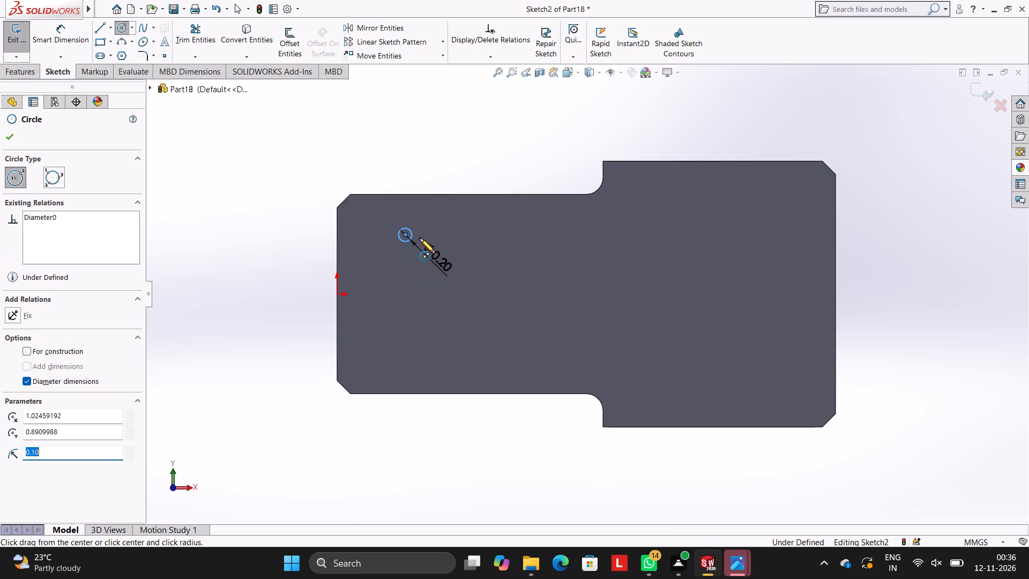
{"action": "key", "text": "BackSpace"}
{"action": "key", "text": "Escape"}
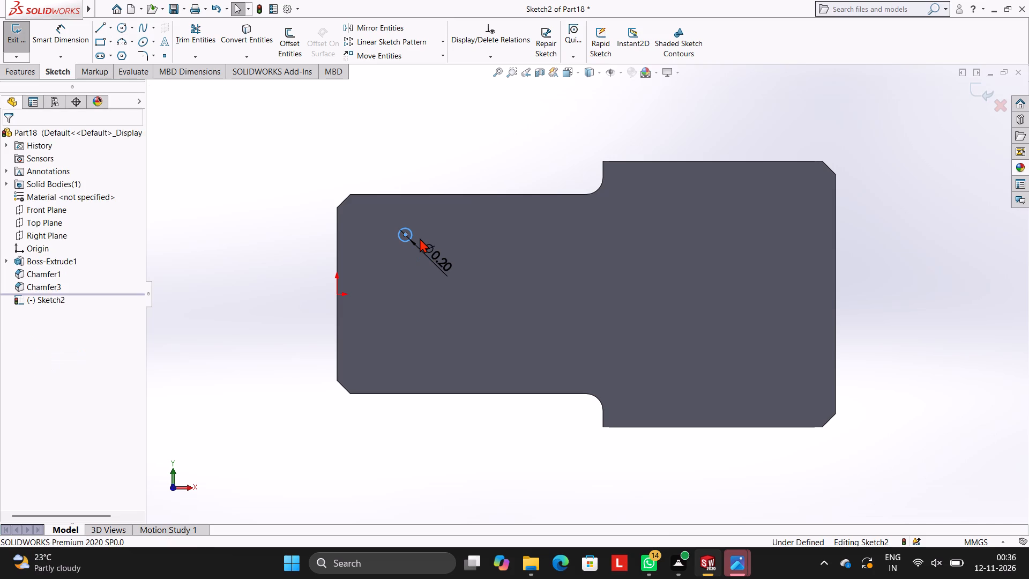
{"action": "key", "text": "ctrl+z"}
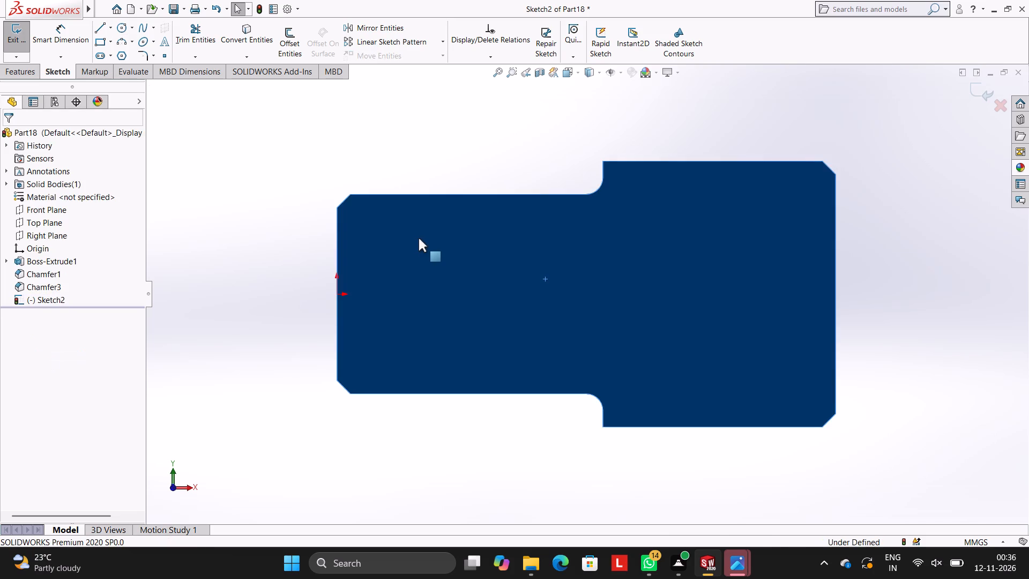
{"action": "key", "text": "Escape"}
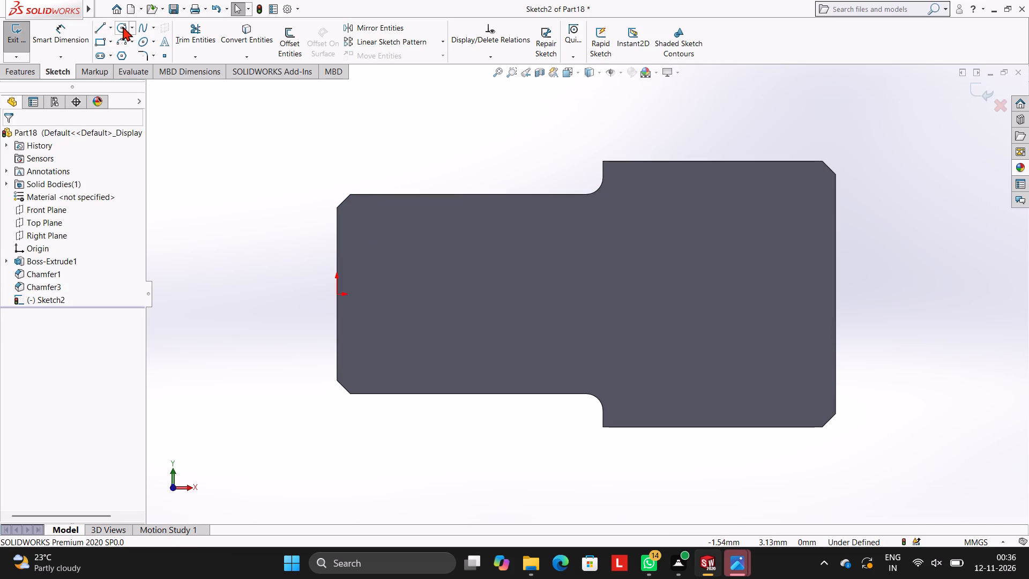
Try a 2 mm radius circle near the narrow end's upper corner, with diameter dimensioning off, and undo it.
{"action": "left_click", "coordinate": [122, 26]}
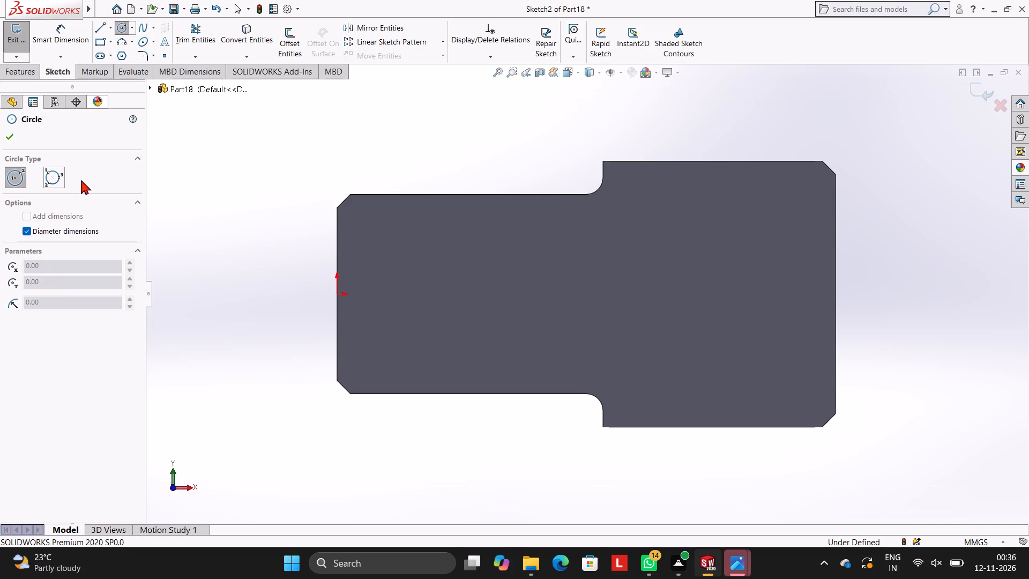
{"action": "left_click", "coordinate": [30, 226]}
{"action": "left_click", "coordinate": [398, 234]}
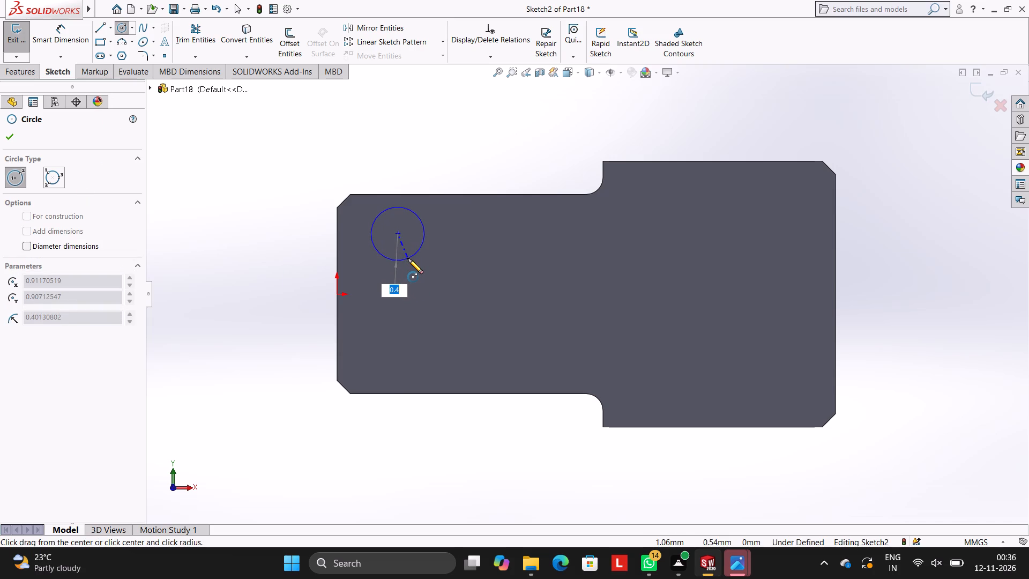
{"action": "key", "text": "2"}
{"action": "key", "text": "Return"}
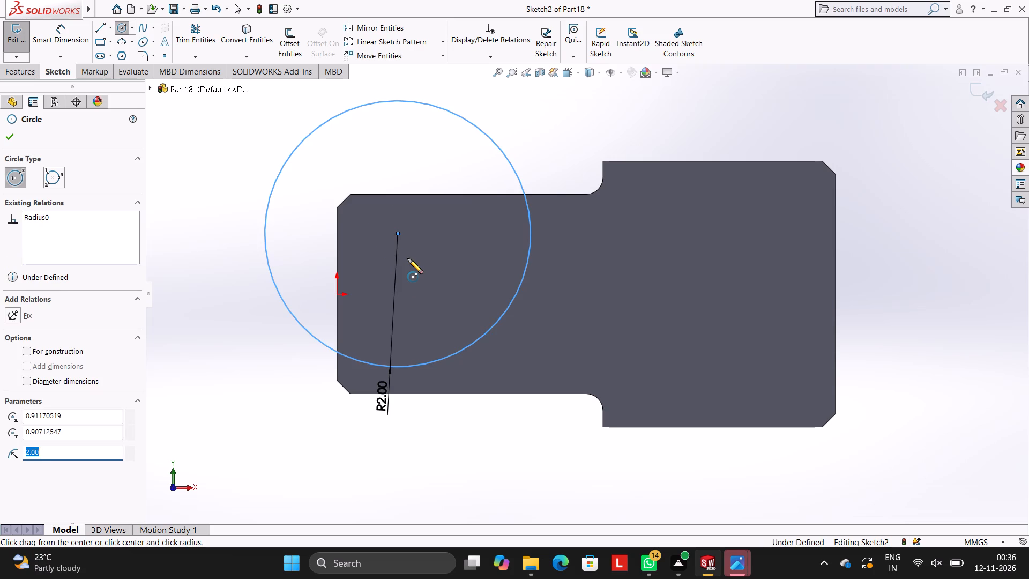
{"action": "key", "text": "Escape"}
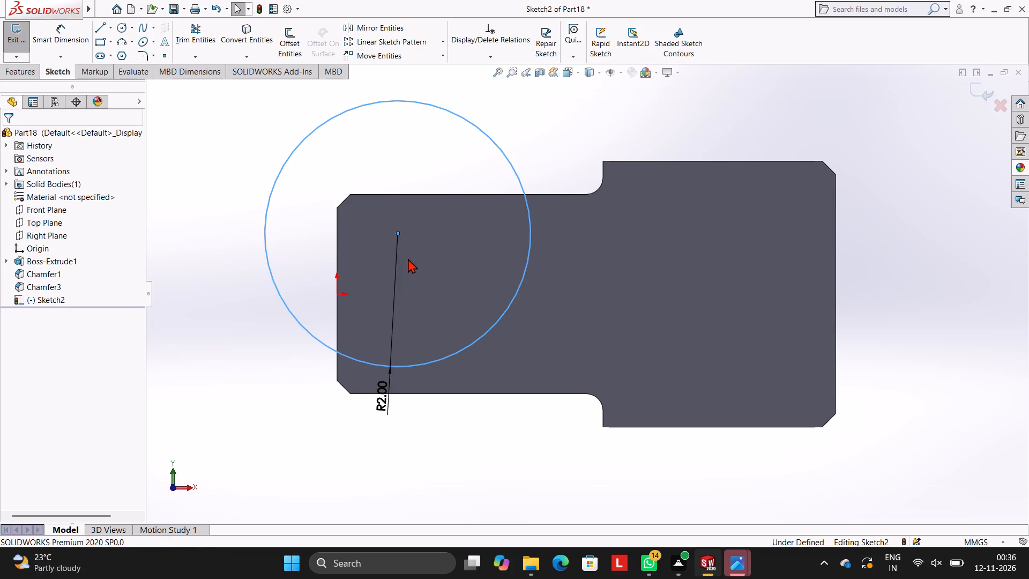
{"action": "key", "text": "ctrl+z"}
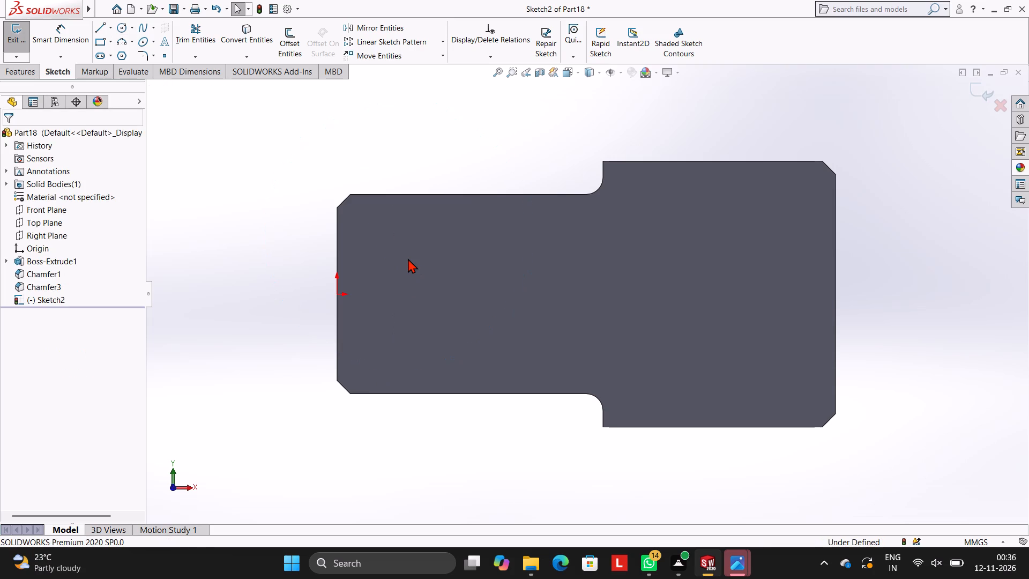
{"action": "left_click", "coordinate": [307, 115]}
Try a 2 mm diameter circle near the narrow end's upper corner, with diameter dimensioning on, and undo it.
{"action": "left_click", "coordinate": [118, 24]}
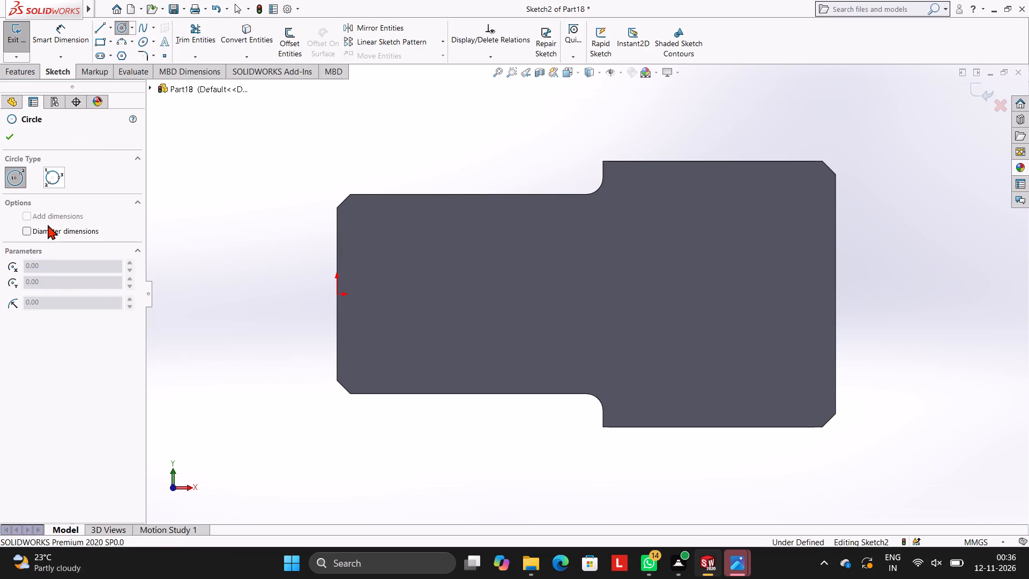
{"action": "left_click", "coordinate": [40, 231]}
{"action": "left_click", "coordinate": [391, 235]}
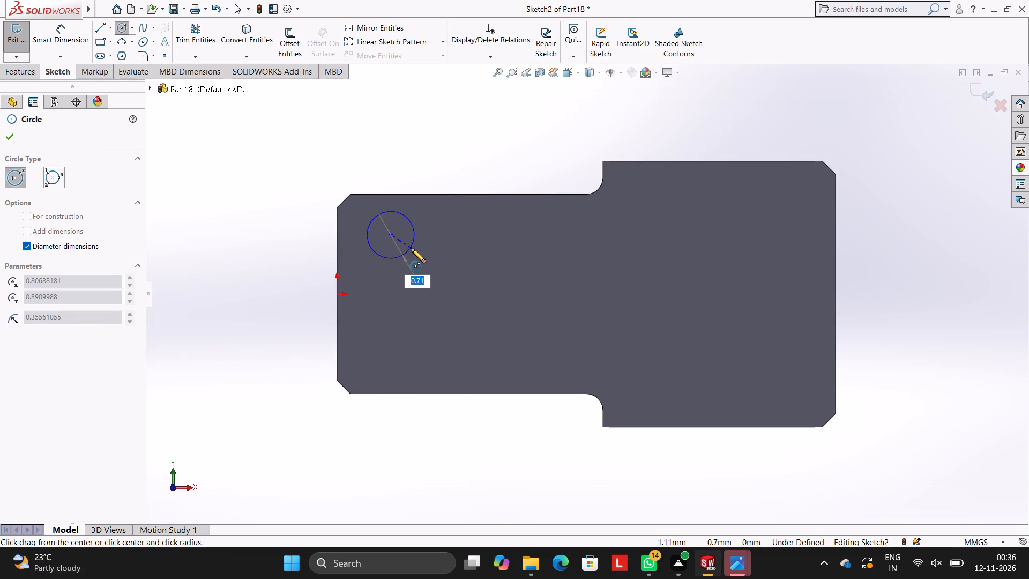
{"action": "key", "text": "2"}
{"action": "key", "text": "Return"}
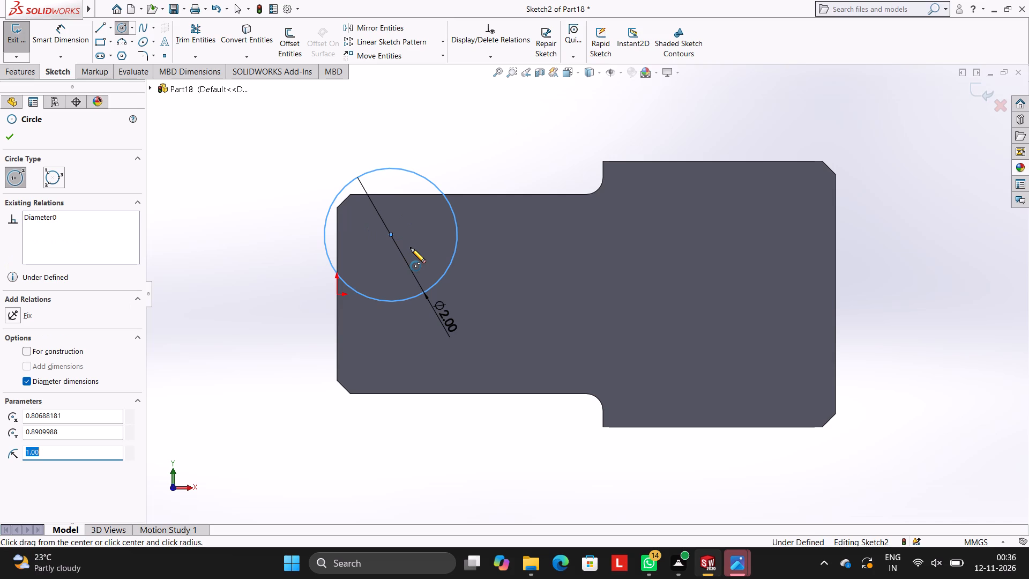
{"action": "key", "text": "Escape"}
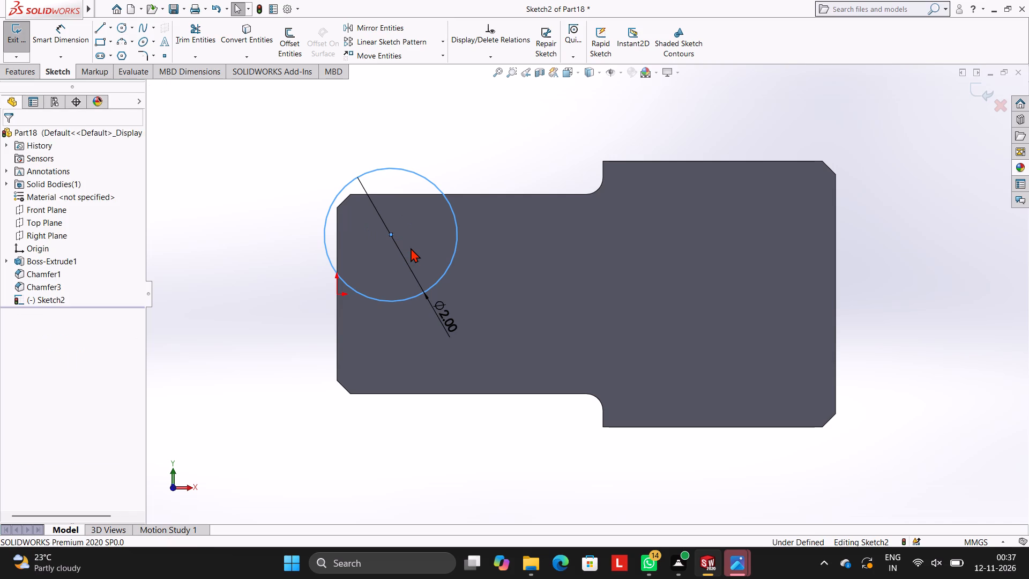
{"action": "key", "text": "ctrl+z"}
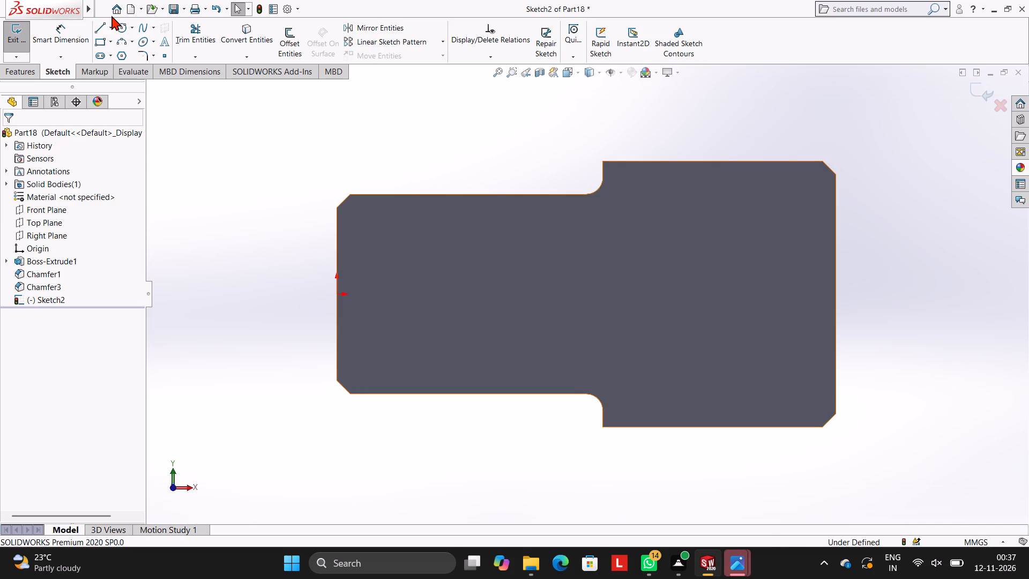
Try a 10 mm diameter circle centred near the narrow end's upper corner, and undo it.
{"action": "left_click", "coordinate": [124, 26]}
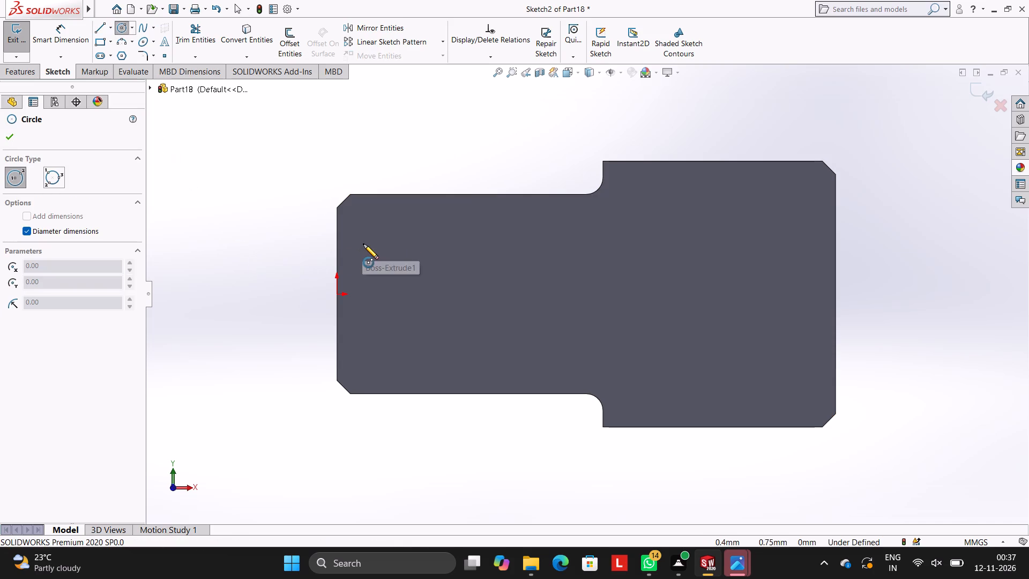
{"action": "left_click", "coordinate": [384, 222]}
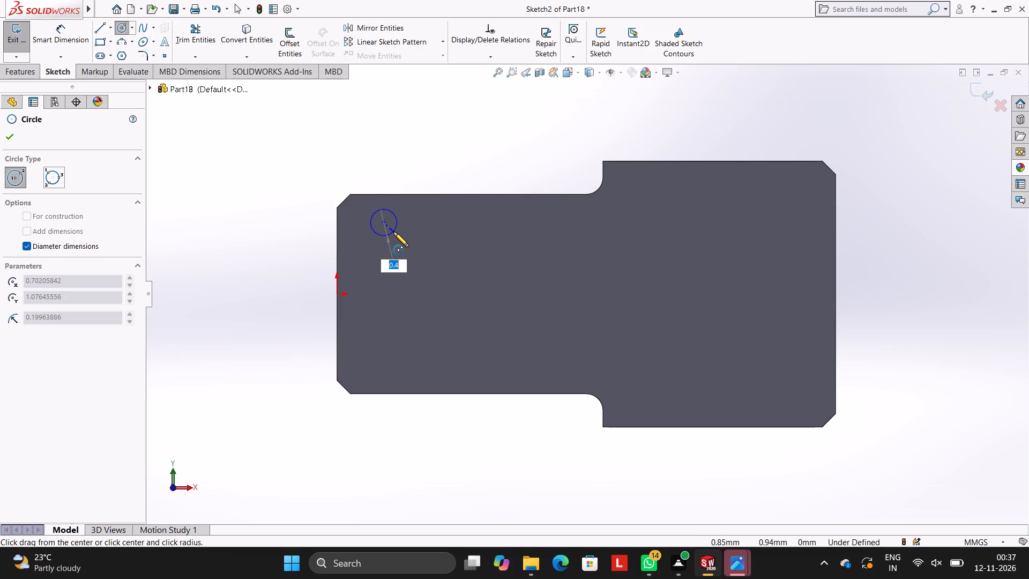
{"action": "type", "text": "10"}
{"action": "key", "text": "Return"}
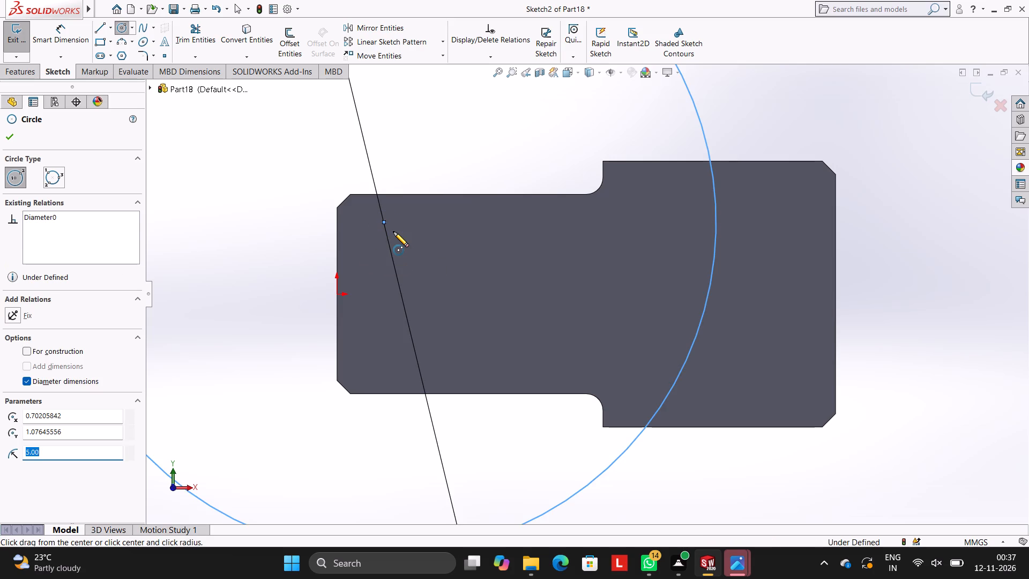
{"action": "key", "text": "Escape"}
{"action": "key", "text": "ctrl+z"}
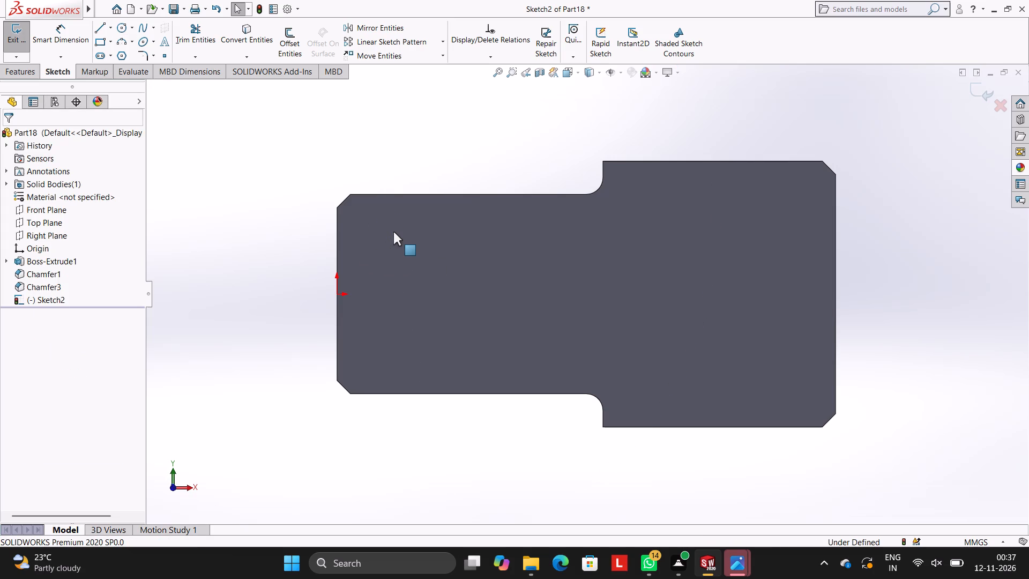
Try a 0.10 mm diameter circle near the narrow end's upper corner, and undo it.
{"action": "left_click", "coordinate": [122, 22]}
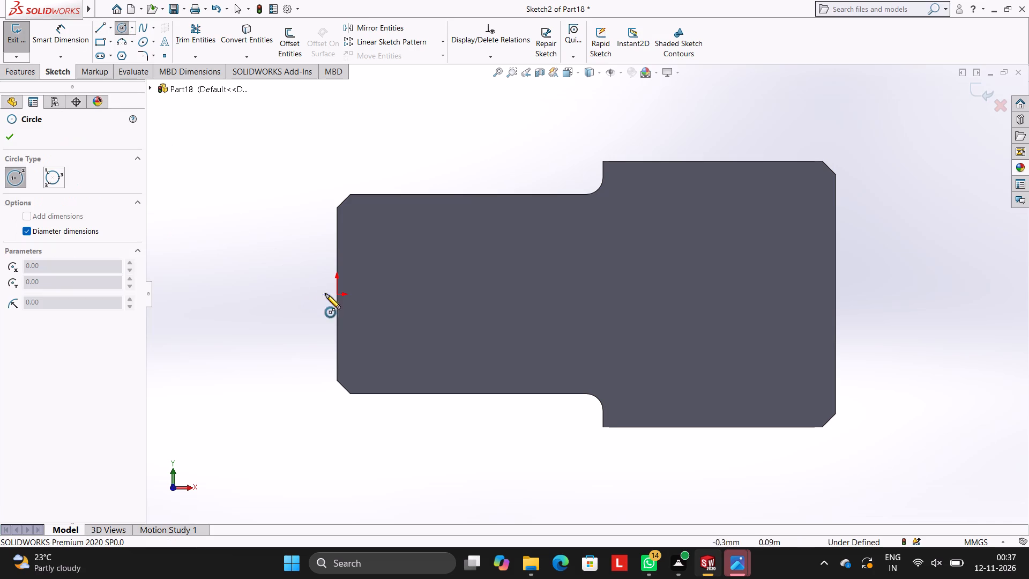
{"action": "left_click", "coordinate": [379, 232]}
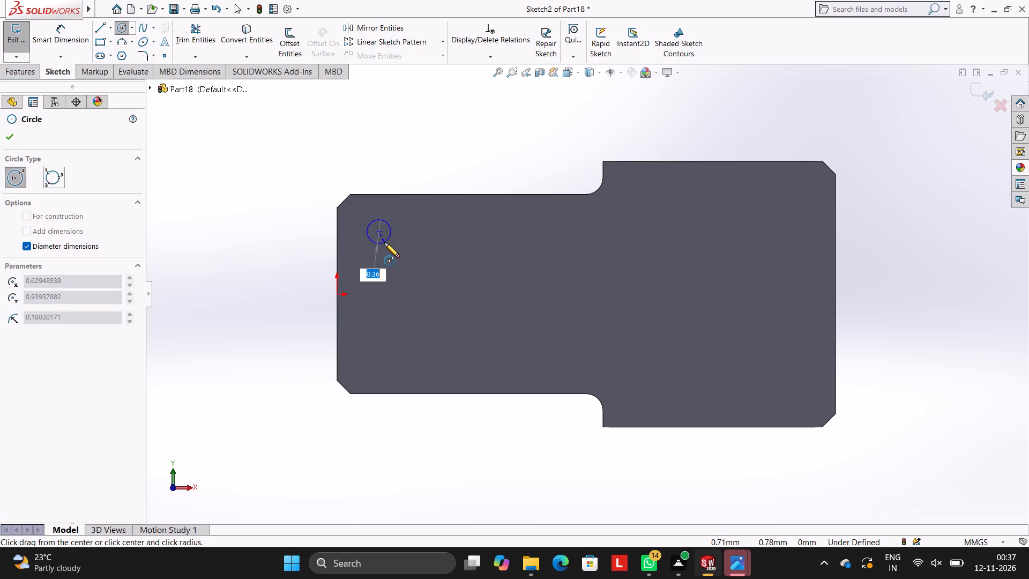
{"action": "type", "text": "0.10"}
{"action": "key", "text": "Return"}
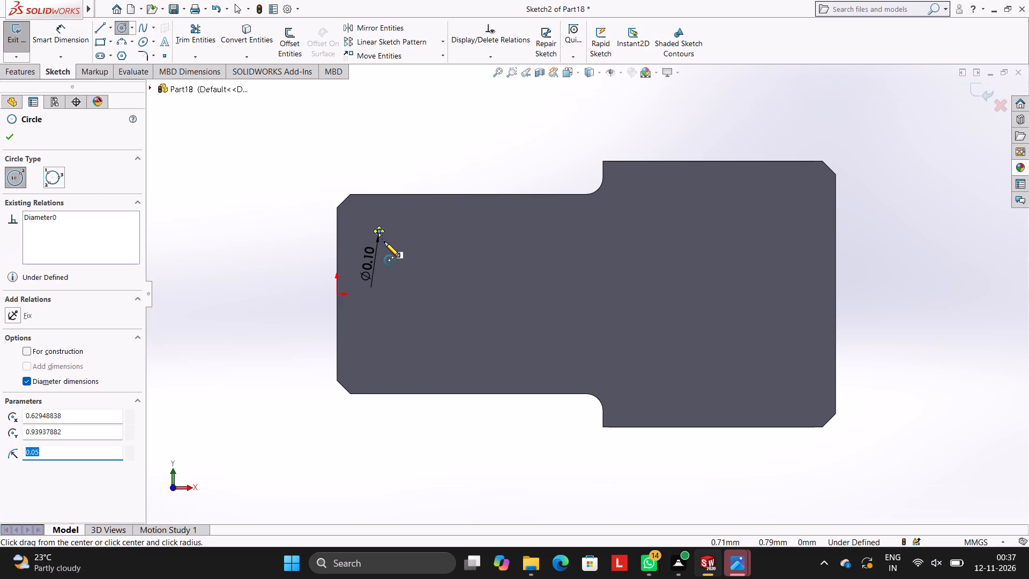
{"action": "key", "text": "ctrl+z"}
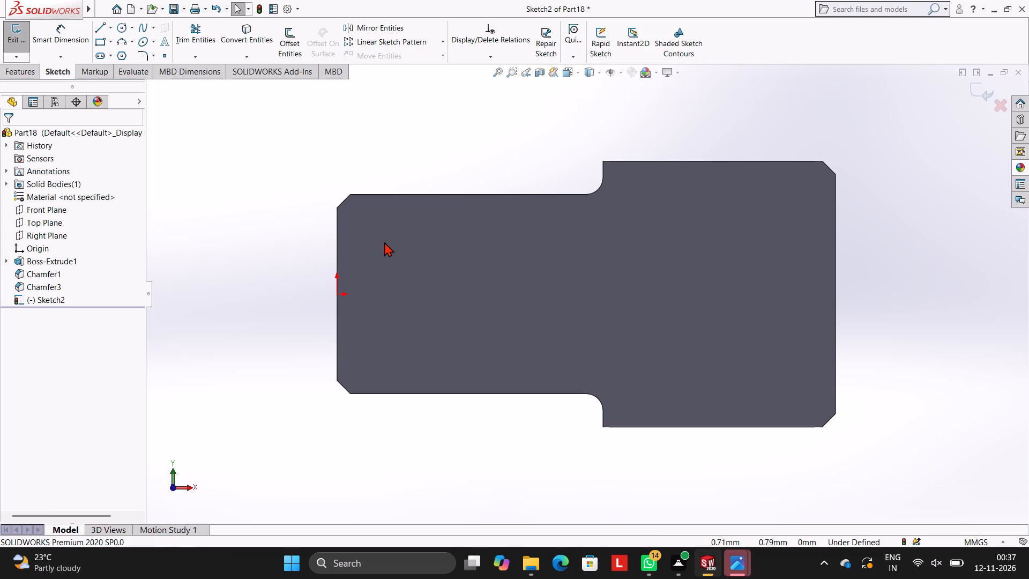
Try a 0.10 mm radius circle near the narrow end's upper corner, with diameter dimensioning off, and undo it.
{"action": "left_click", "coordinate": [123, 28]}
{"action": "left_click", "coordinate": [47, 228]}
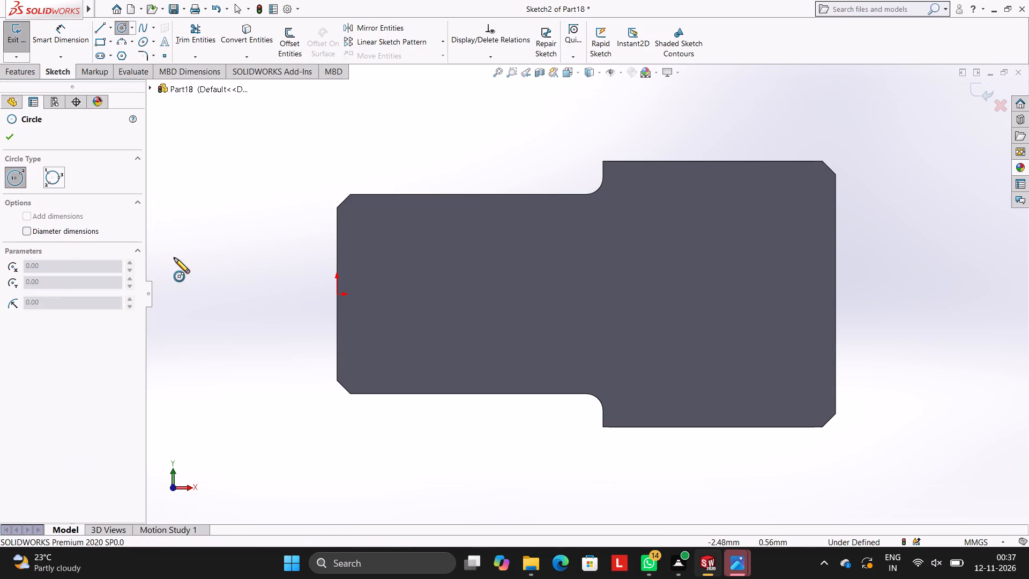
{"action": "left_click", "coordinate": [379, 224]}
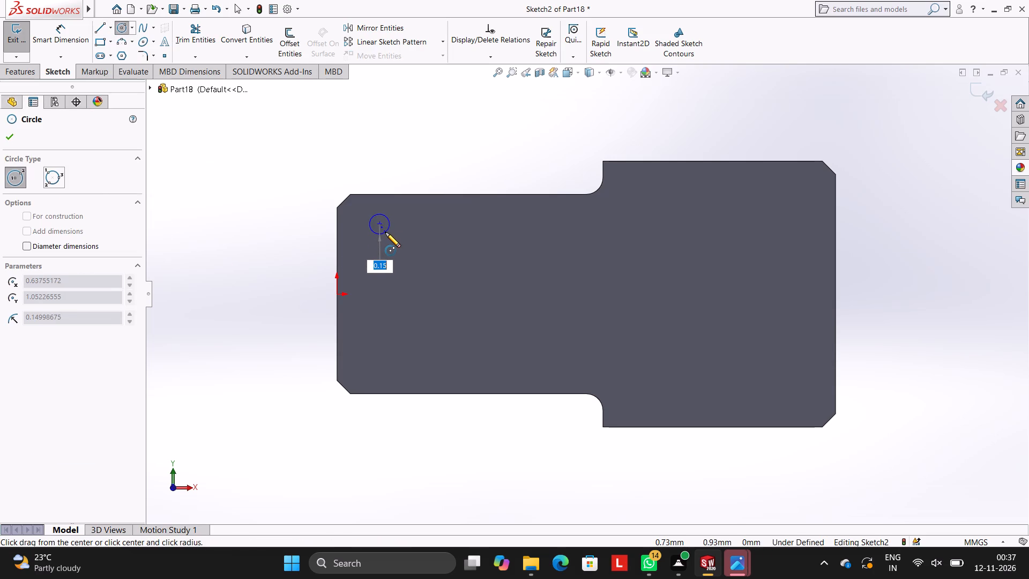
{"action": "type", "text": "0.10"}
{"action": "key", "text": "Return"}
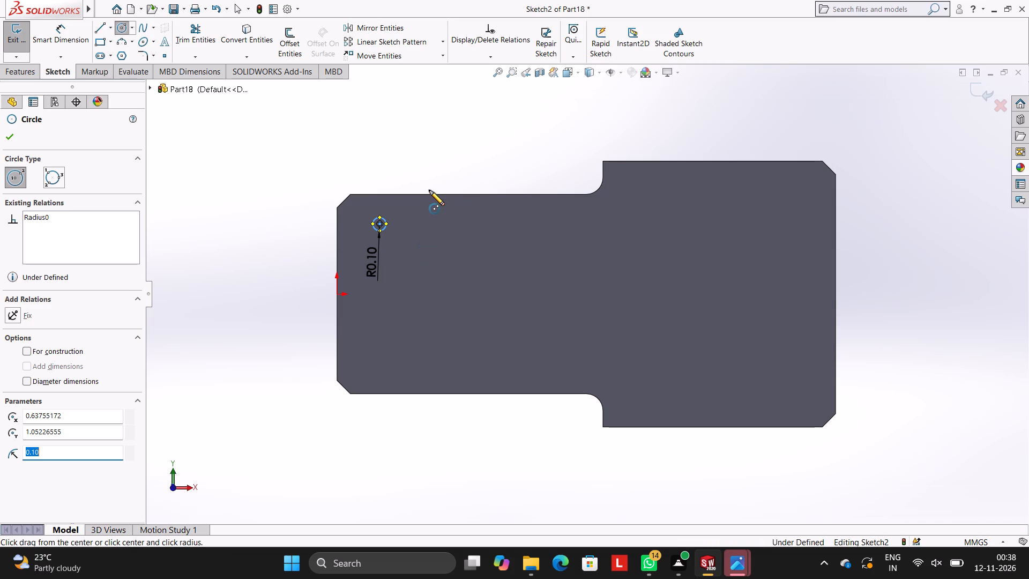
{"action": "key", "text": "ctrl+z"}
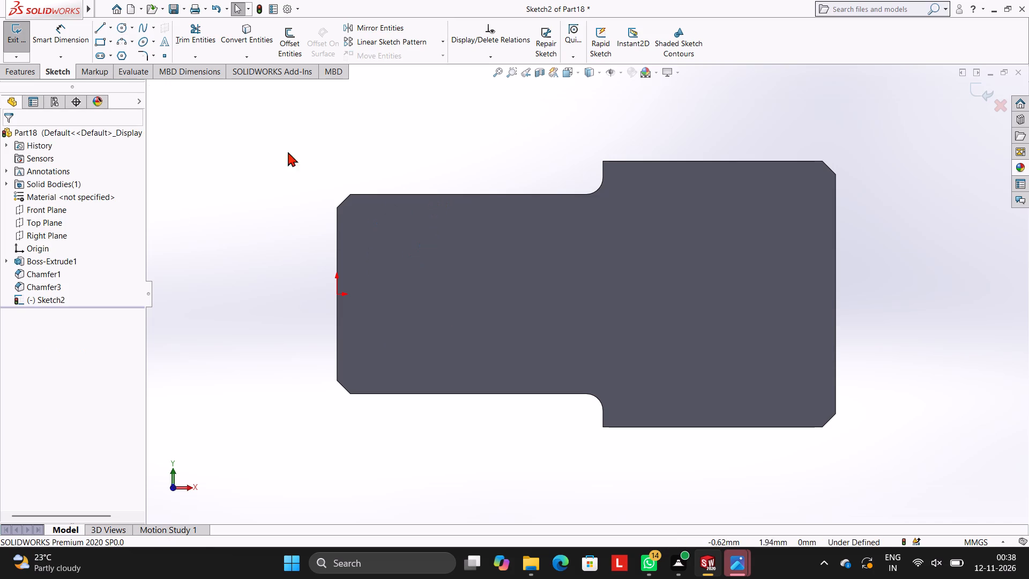
Sketch a 0.20 mm radius circle near the narrow end's upper corner.
{"action": "left_click", "coordinate": [119, 26]}
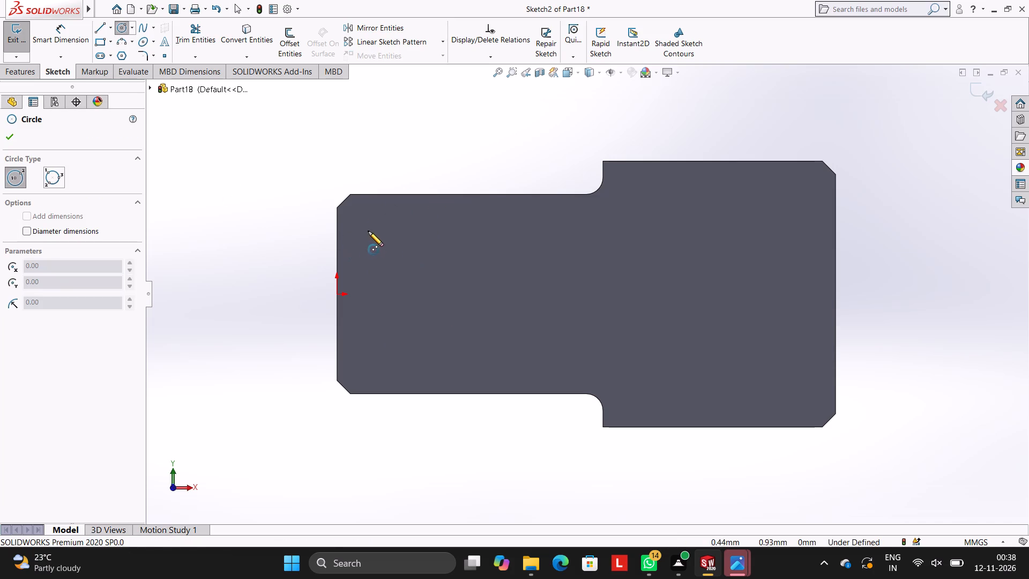
{"action": "left_click", "coordinate": [379, 230]}
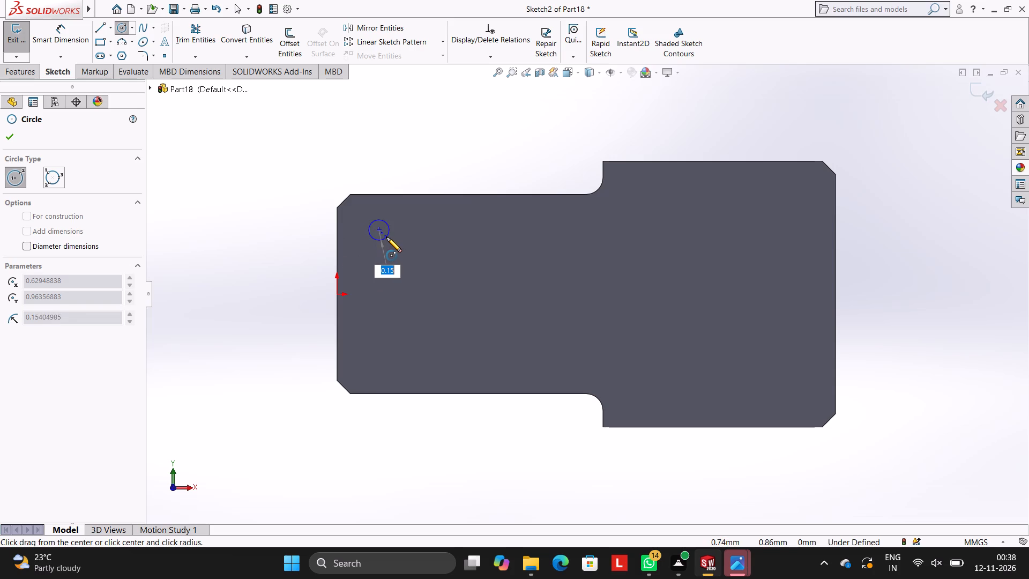
{"action": "type", "text": "0.20"}
{"action": "key", "text": "Return"}
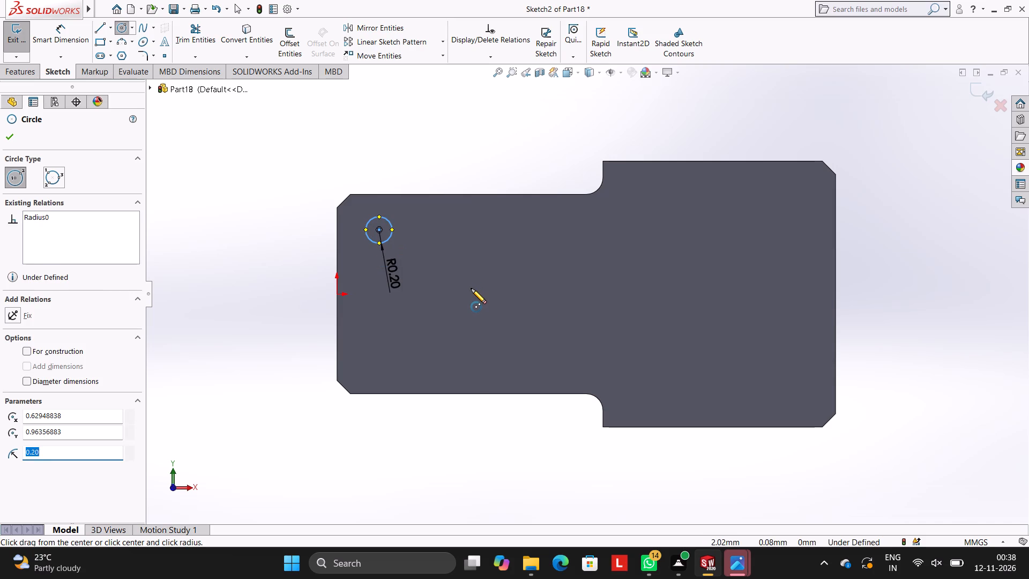
{"action": "key", "text": "Escape"}
{"action": "key", "text": "Escape"}
{"action": "key", "text": "Escape"}
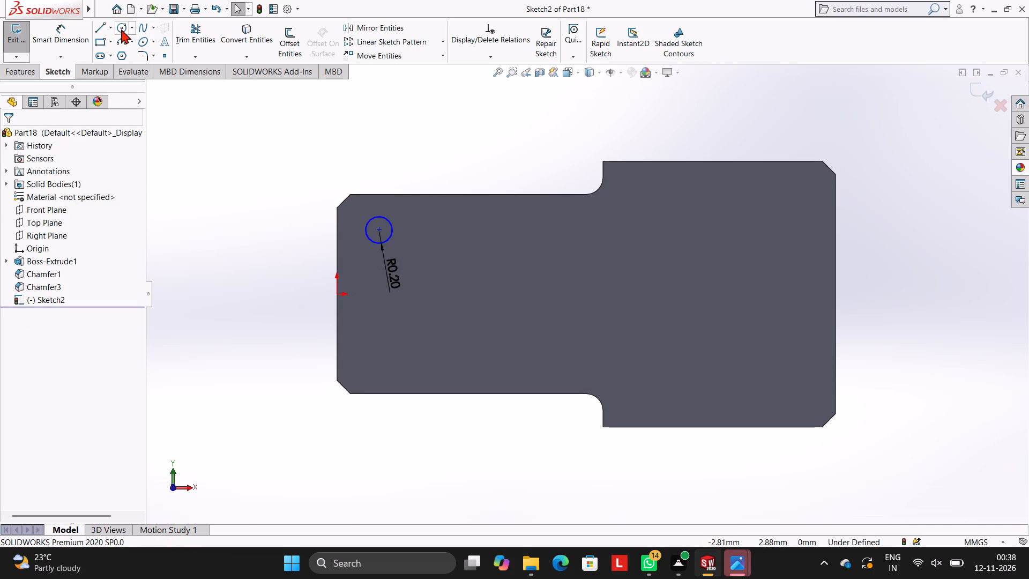
Sketch a second 0.20 mm radius circle near the narrow end's lower corner, vertically aligned with the upper circle.
{"action": "left_click", "coordinate": [121, 29]}
{"action": "left_click", "coordinate": [378, 348]}
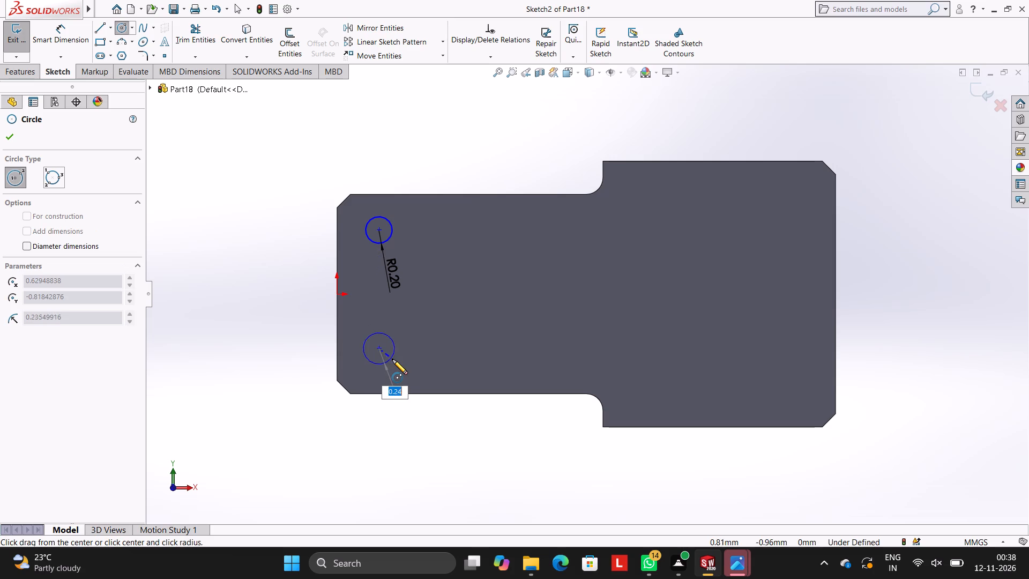
{"action": "type", "text": "0.20"}
{"action": "key", "text": "Return"}
{"action": "key", "text": "Escape"}
{"action": "key", "text": "Escape"}
{"action": "key", "text": "Escape"}
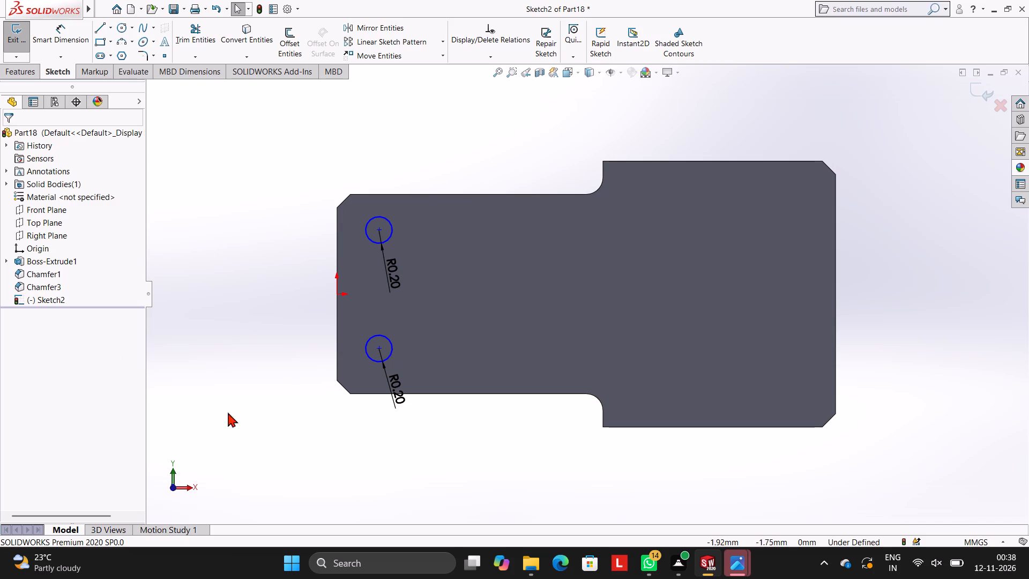
Dimension the upper circle's centre 2.00 mm from the plate's narrow end edge.
{"action": "left_click", "coordinate": [58, 32]}
{"action": "left_click", "coordinate": [336, 249]}
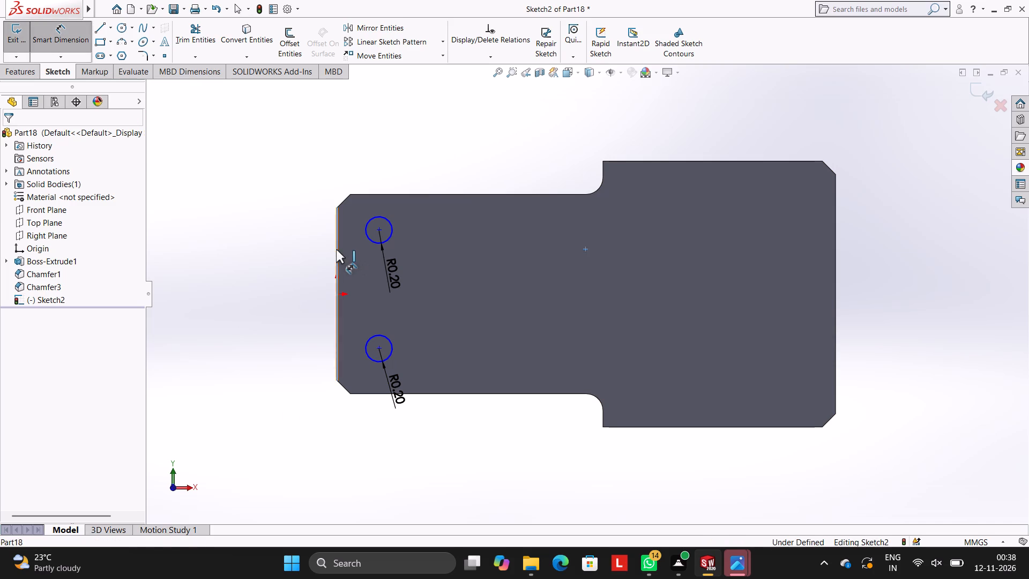
{"action": "left_click", "coordinate": [378, 227]}
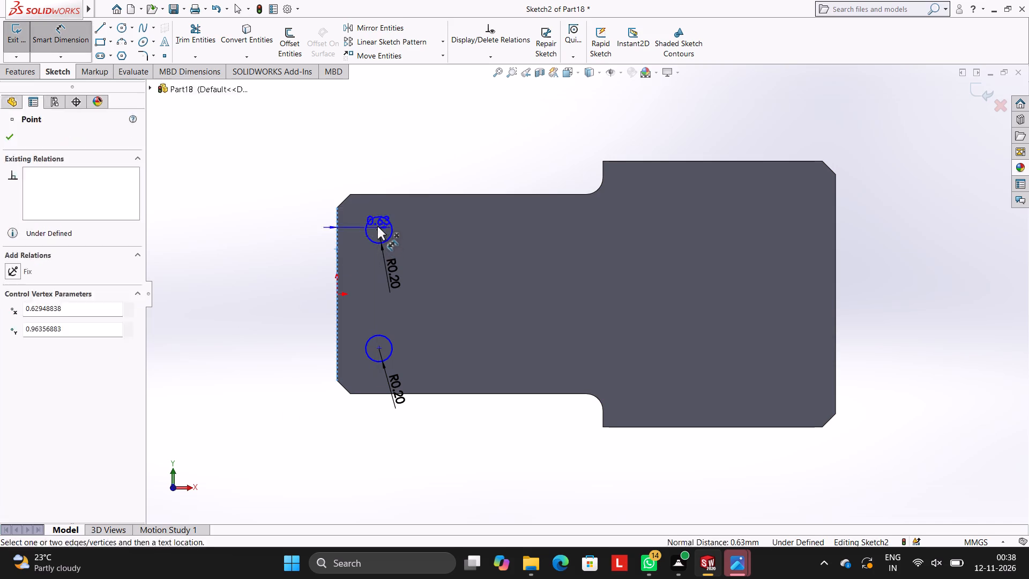
{"action": "left_click", "coordinate": [363, 138]}
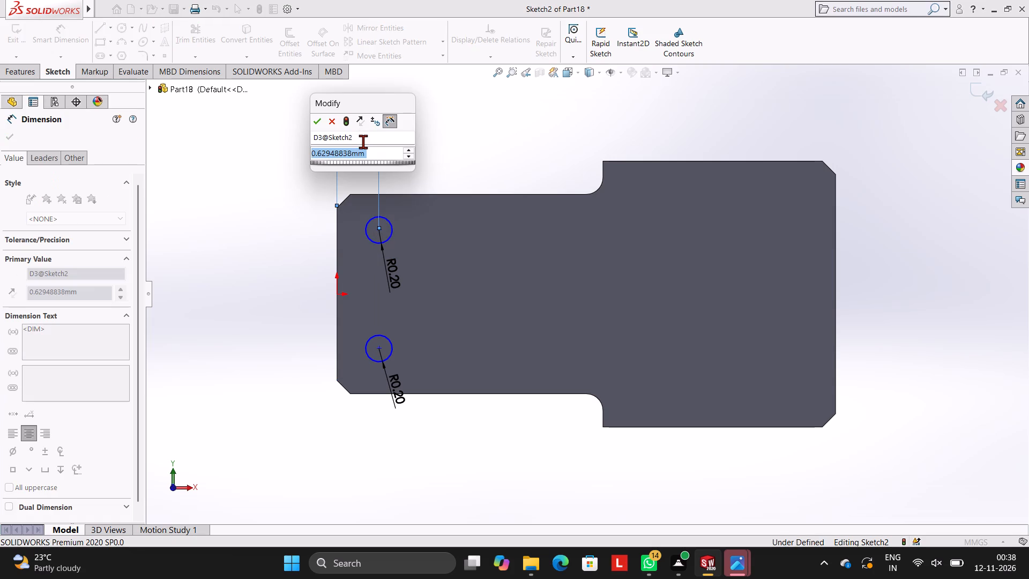
{"action": "key", "text": "2"}
{"action": "type", "text": ".00"}
{"action": "key", "text": "Return"}
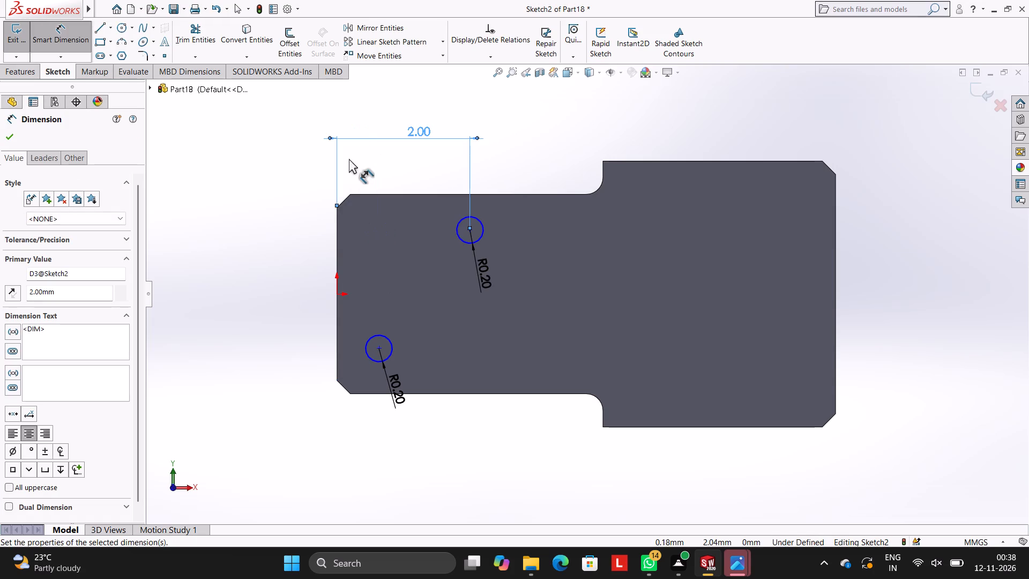
{"action": "key", "text": "Escape"}
{"action": "key", "text": "Escape"}
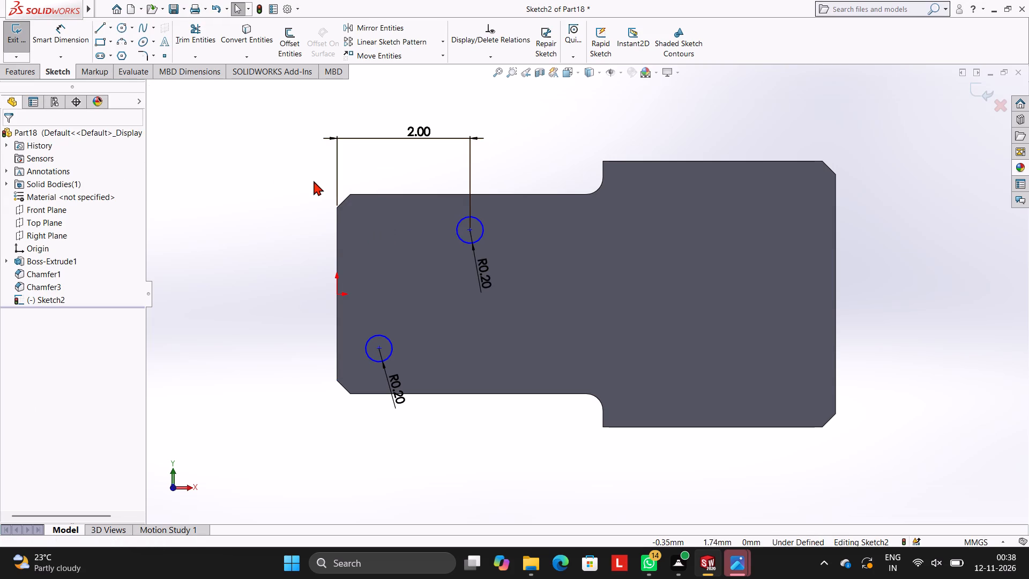
Dimension the lower circle's centre 2.00 mm from the plate's narrow end edge.
{"action": "left_click", "coordinate": [68, 40]}
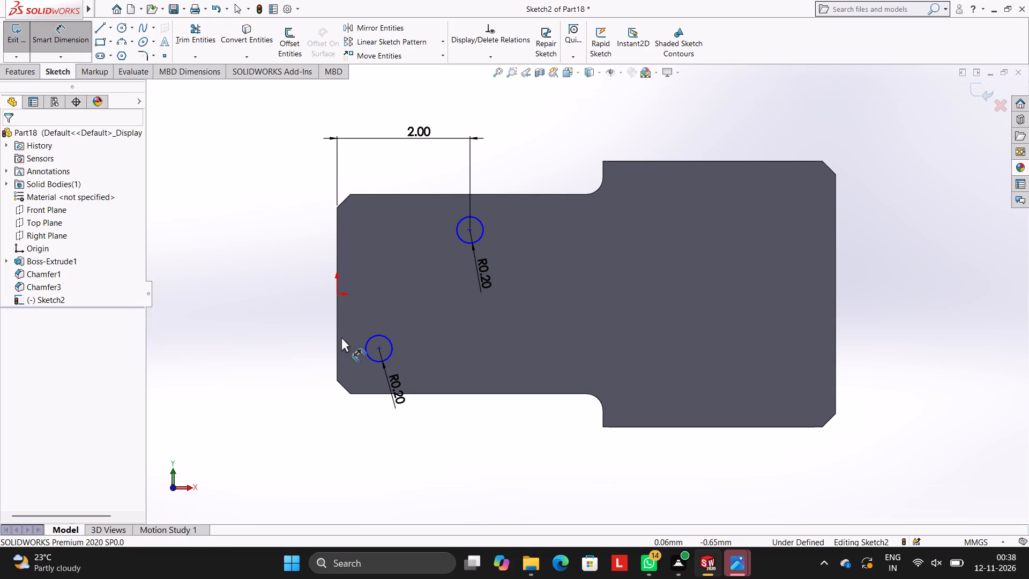
{"action": "left_click", "coordinate": [336, 335]}
{"action": "left_click", "coordinate": [379, 346]}
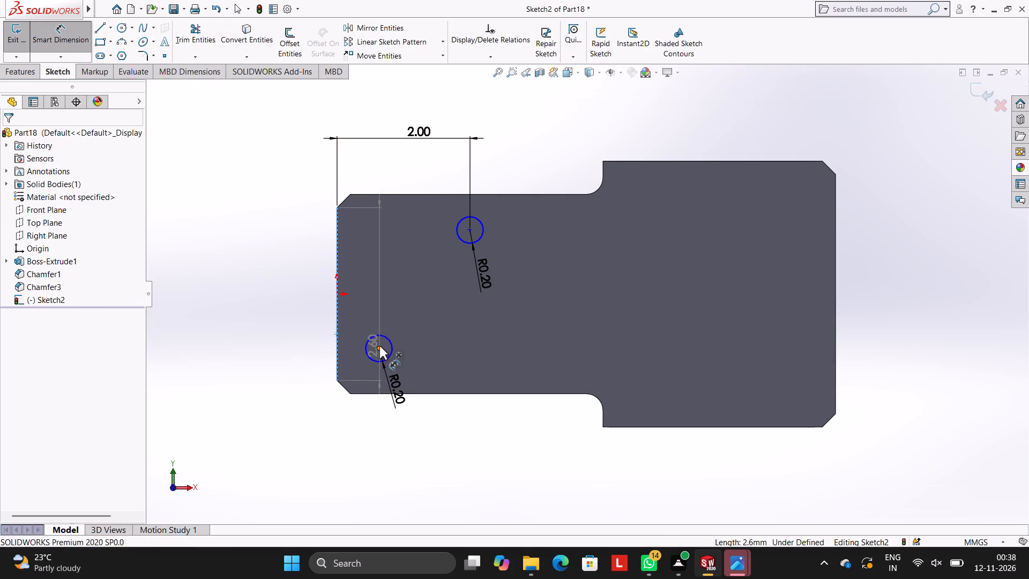
{"action": "left_click", "coordinate": [401, 442]}
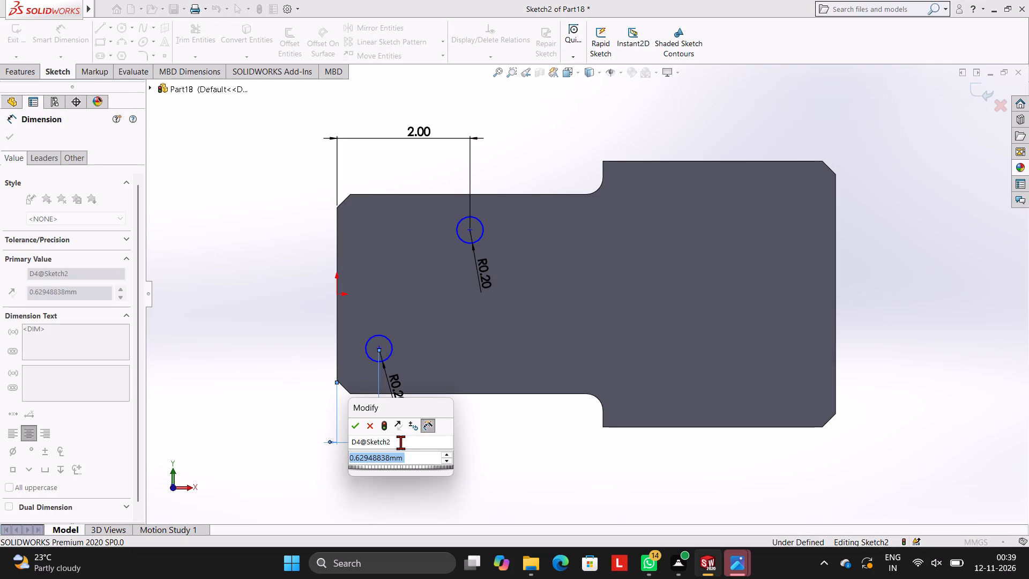
{"action": "type", "text": "2.0"}
{"action": "key", "text": "0"}
{"action": "key", "text": "Return"}
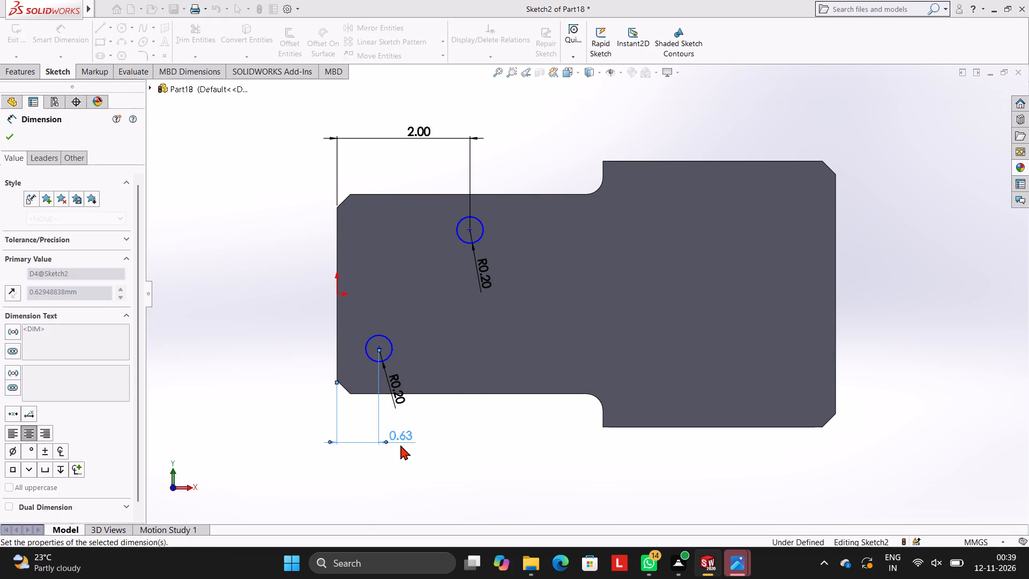
{"action": "key", "text": "Escape"}
{"action": "key", "text": "Escape"}
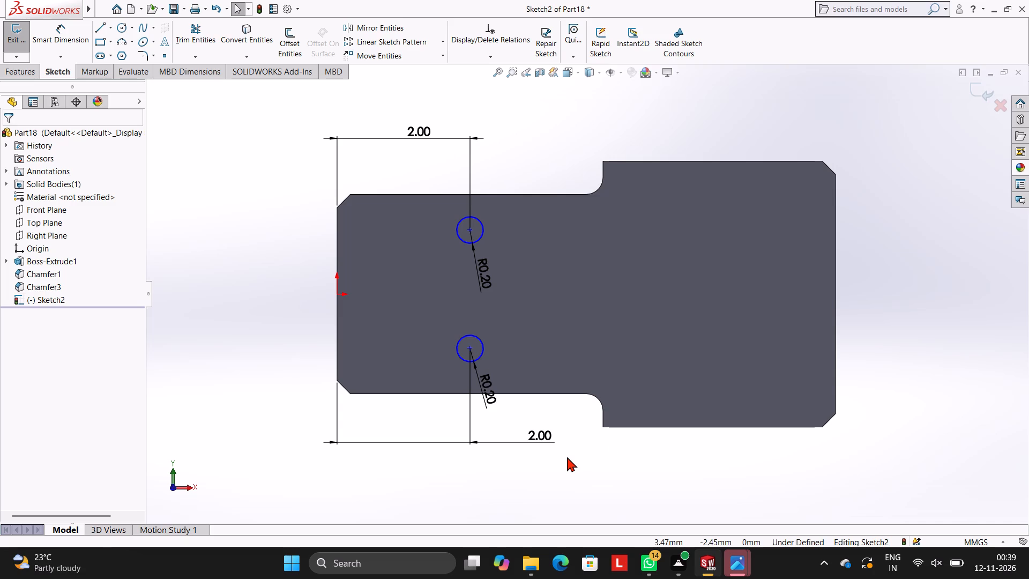
Dimension the upper circle's centre 0.68 mm below the narrow section's upper edge.
{"action": "left_click", "coordinate": [57, 35]}
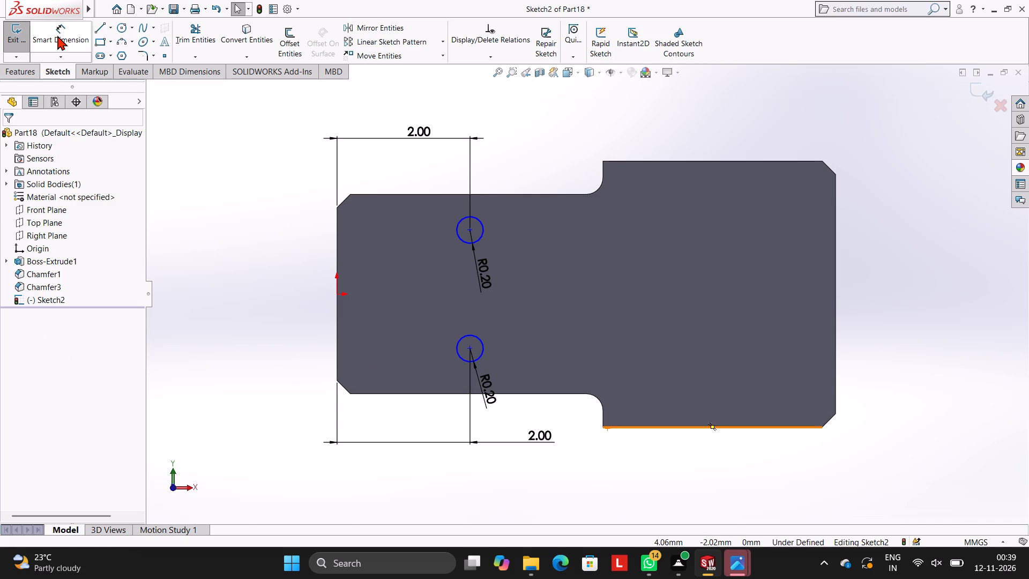
{"action": "left_click", "coordinate": [435, 195]}
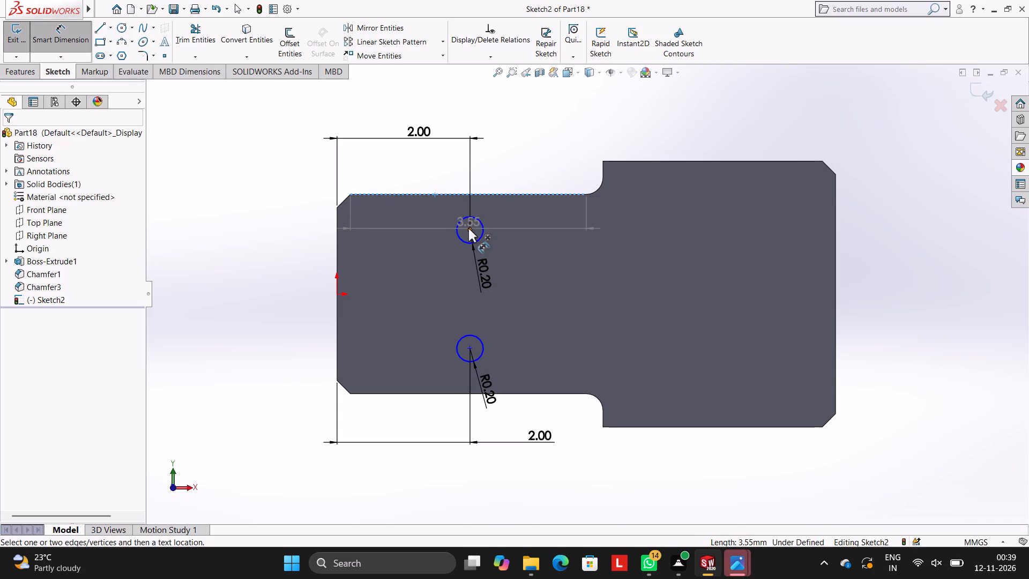
{"action": "left_click", "coordinate": [468, 228]}
{"action": "left_click", "coordinate": [263, 225]}
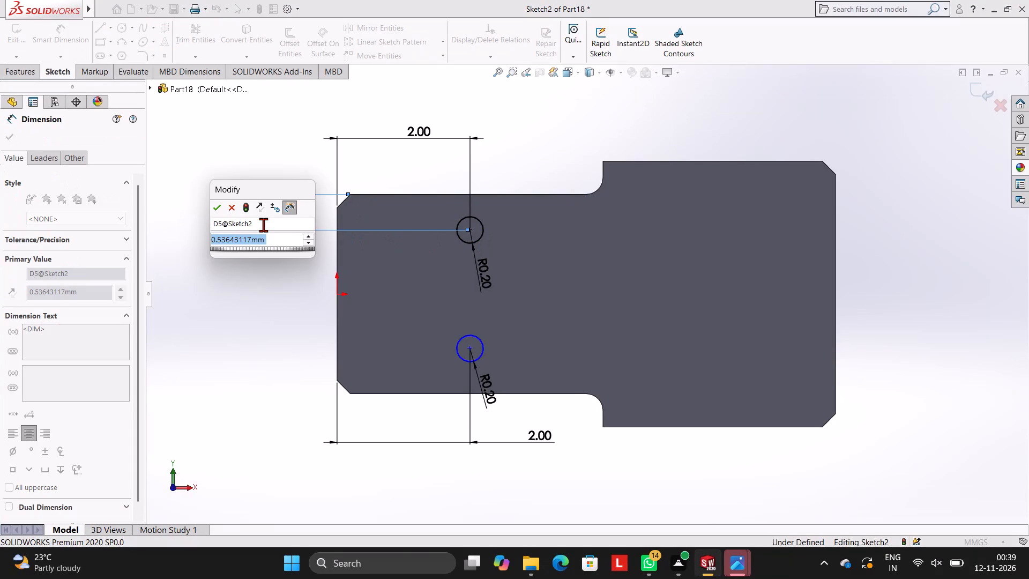
{"action": "type", "text": "0.6"}
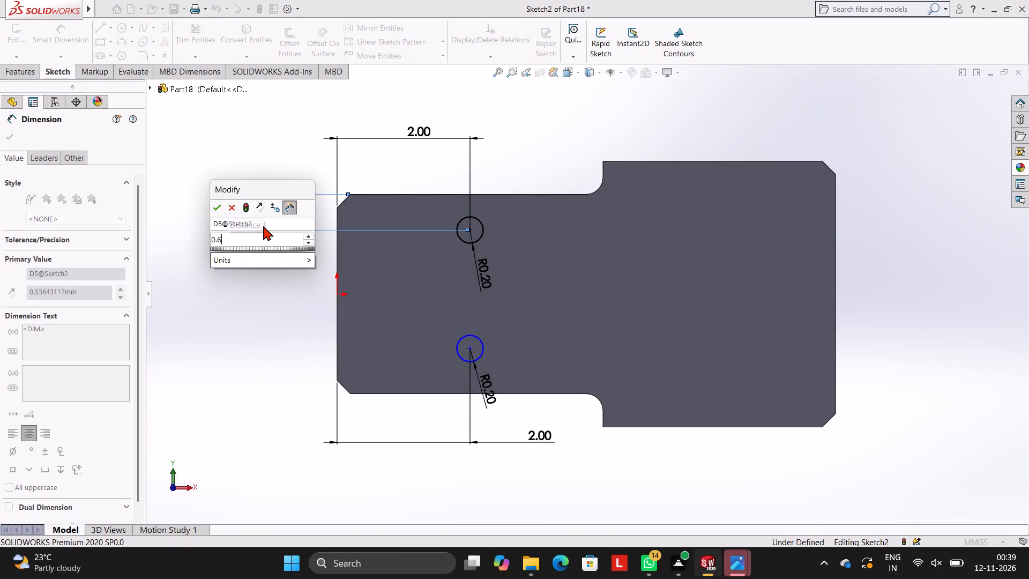
{"action": "key", "text": "8"}
{"action": "key", "text": "Return"}
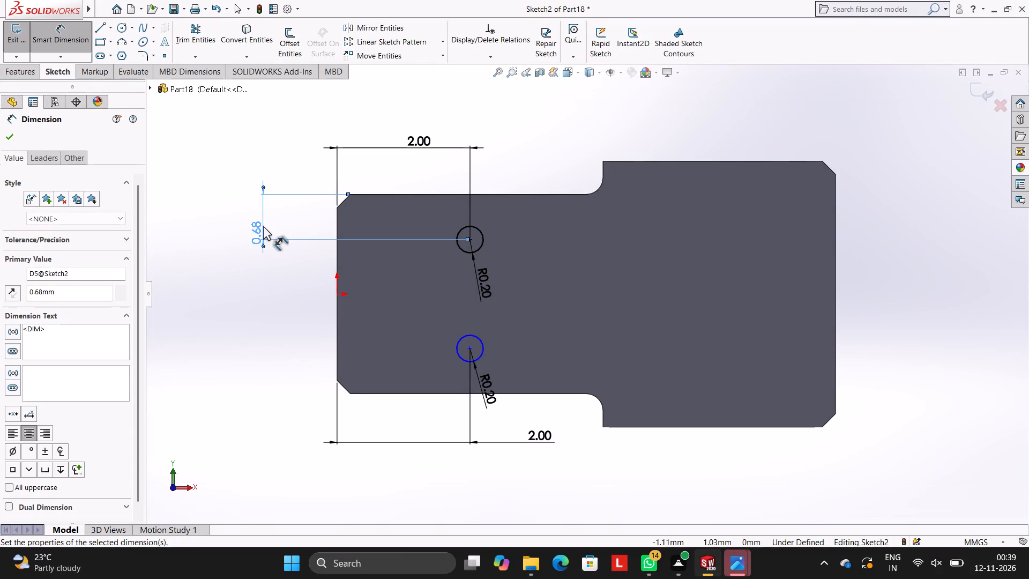
{"action": "key", "text": "Escape"}
{"action": "key", "text": "Escape"}
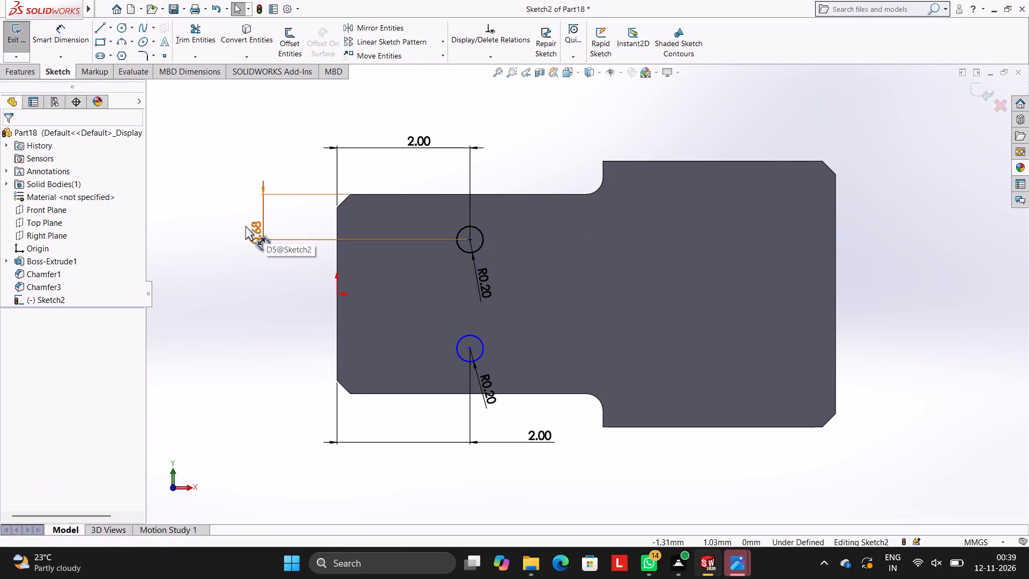
Dimension the lower circle's centre 0.68 mm above the narrow section's lower edge.
{"action": "left_click", "coordinate": [78, 46]}
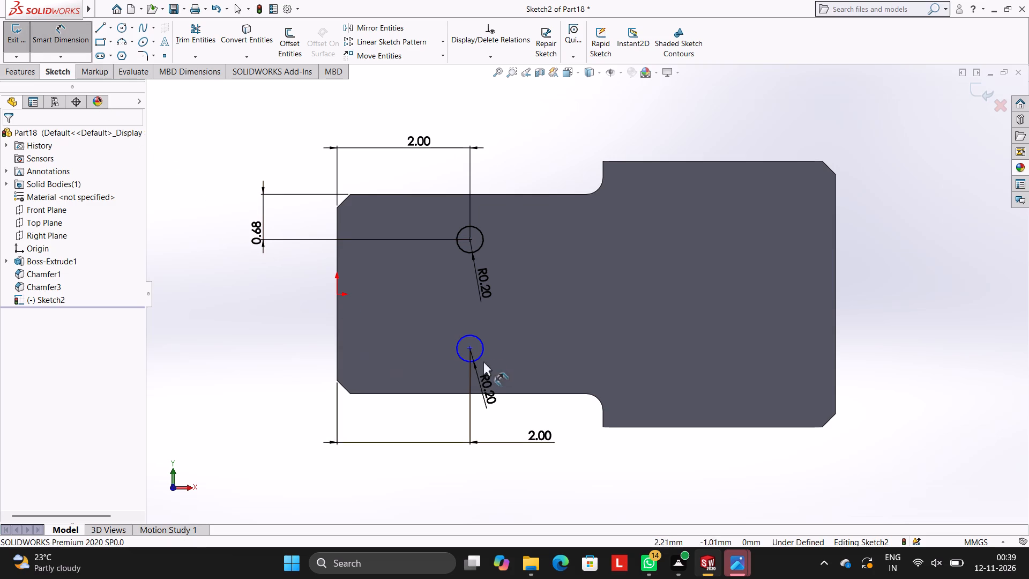
{"action": "left_click", "coordinate": [468, 346]}
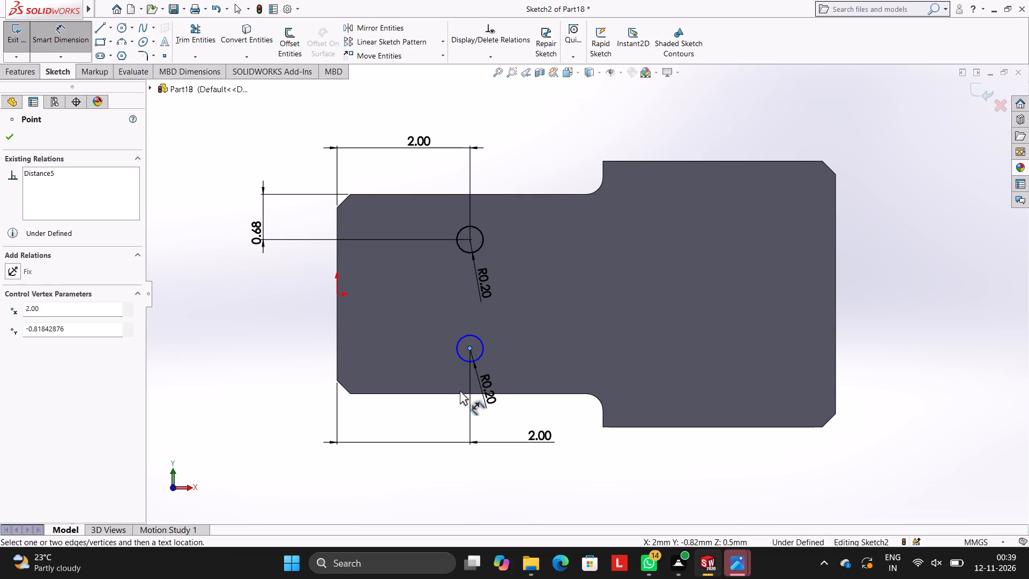
{"action": "left_click", "coordinate": [456, 393]}
{"action": "left_click", "coordinate": [263, 362]}
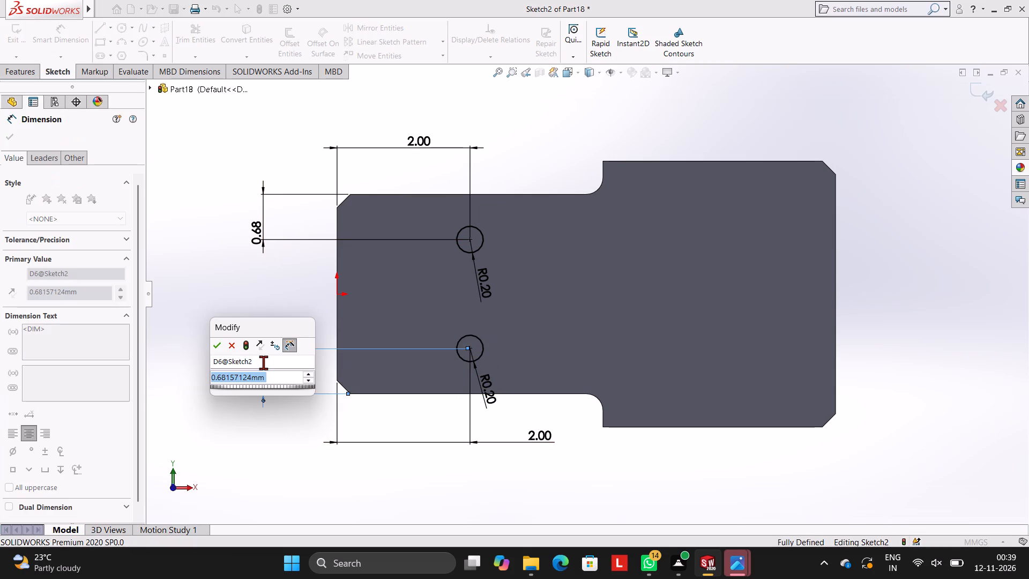
{"action": "type", "text": "0.68"}
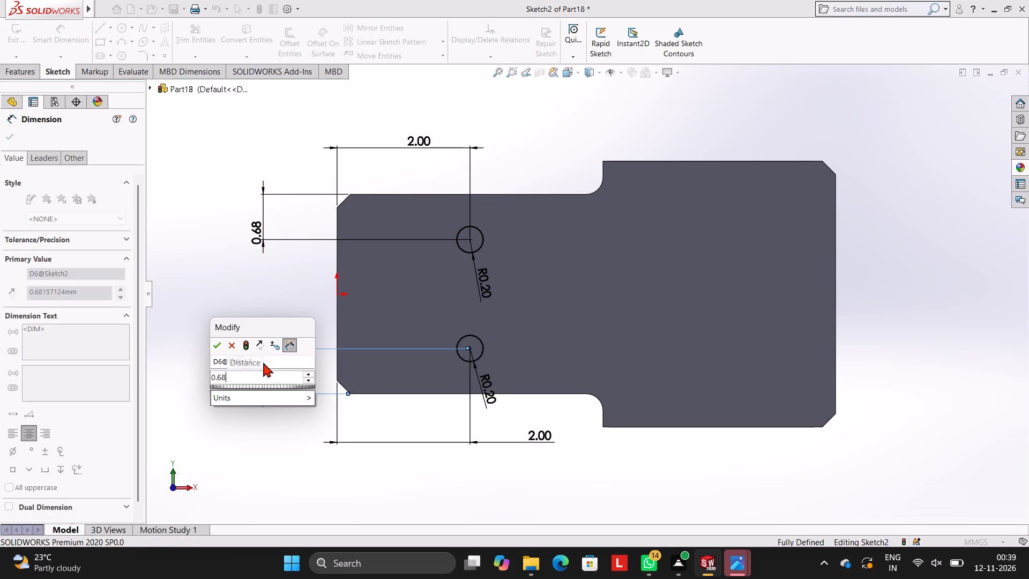
{"action": "key", "text": "Return"}
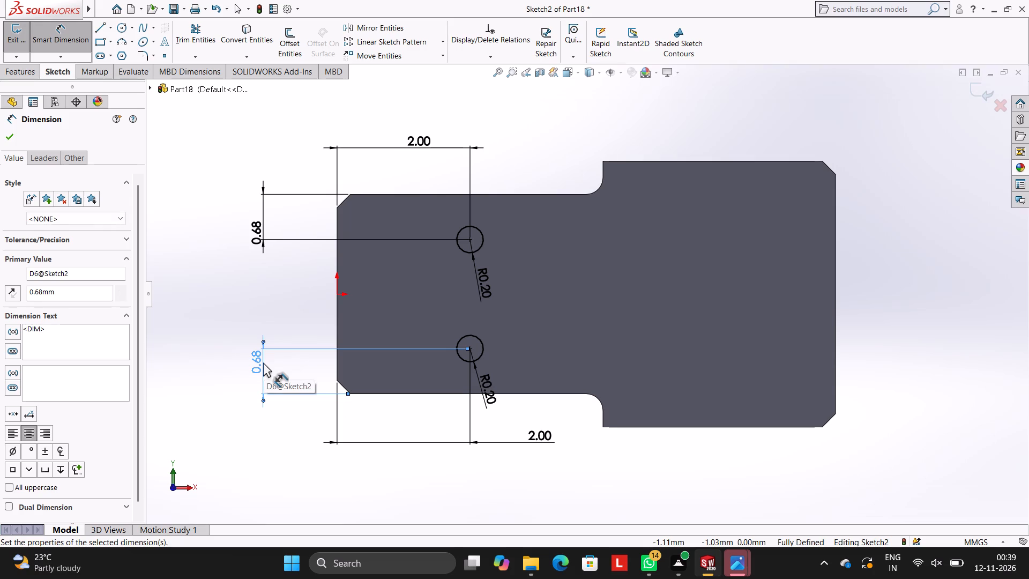
{"action": "key", "text": "Escape"}
{"action": "key", "text": "Escape"}
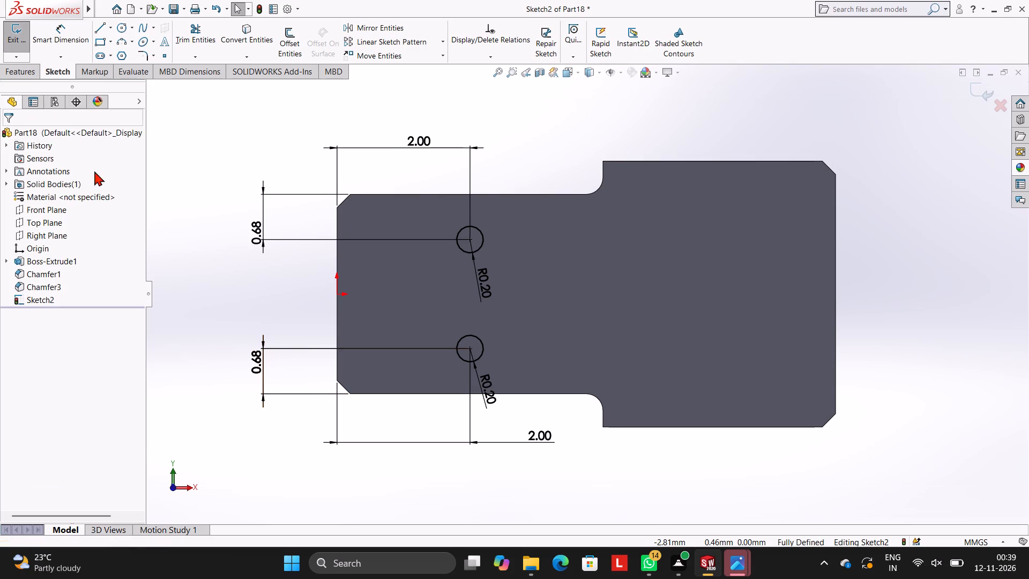
Cut-extrude both circles through the plate with a blind depth of 1.00 mm.
{"action": "left_click", "coordinate": [23, 67]}
{"action": "left_click", "coordinate": [190, 35]}
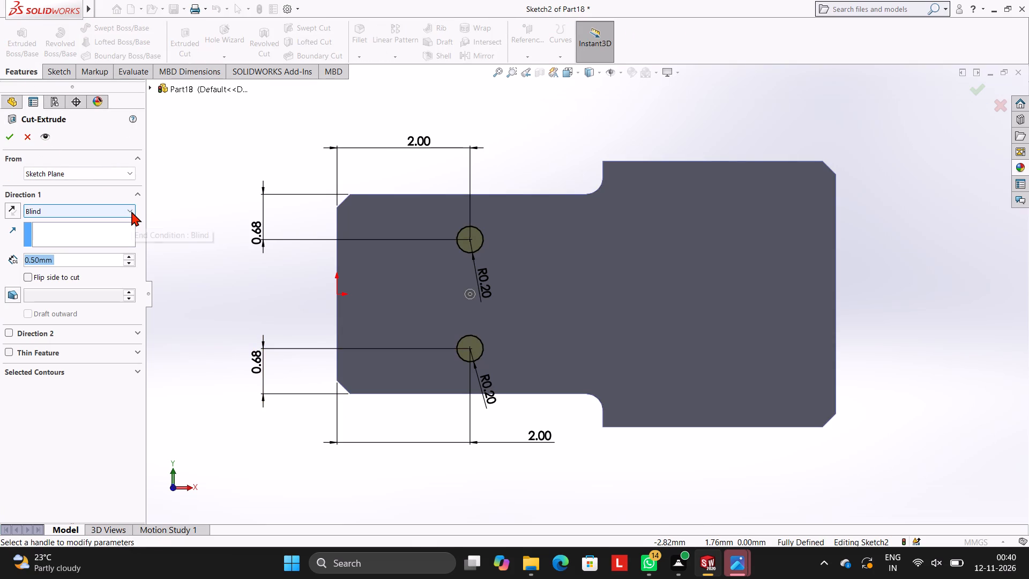
{"action": "key", "text": "1"}
{"action": "key", "text": "Return"}
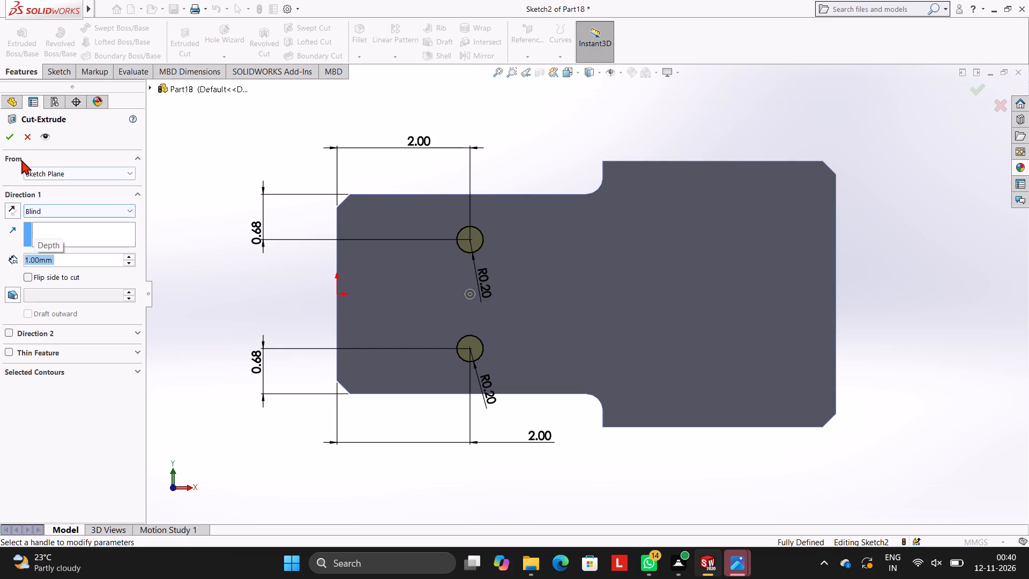
{"action": "left_click_drag", "start_coordinate": [11, 140], "coordinate": [16, 142]}
{"action": "left_click", "coordinate": [404, 157]}
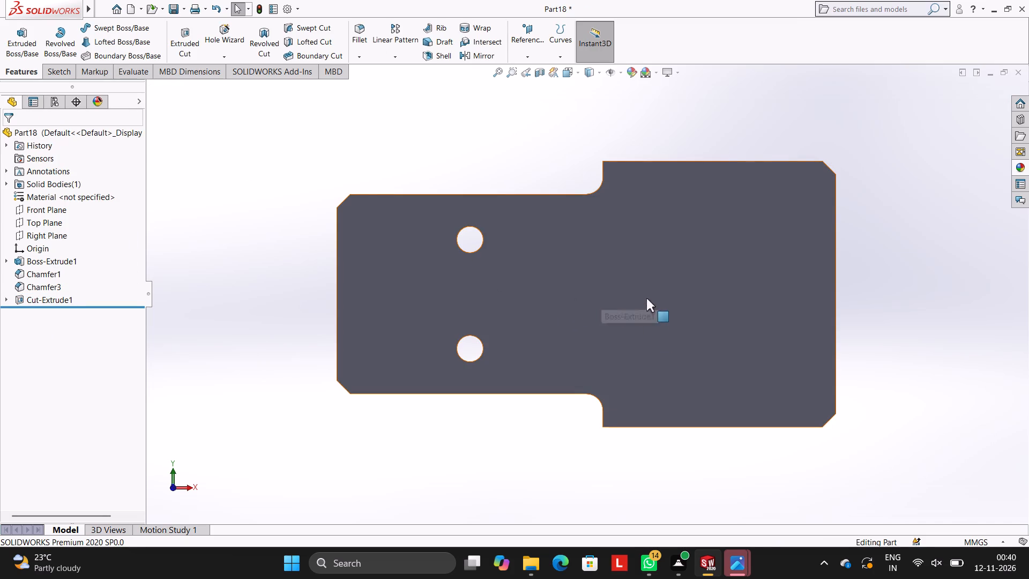
Start a new sketch on the plate's large flat face and view it face-on.
{"action": "scroll", "coordinate": [646, 298], "scroll_direction": "up", "scroll_amount": 3}
{"action": "middle_click_drag", "start_coordinate": [666, 278], "coordinate": [628, 284]}
{"action": "left_click", "coordinate": [655, 273]}
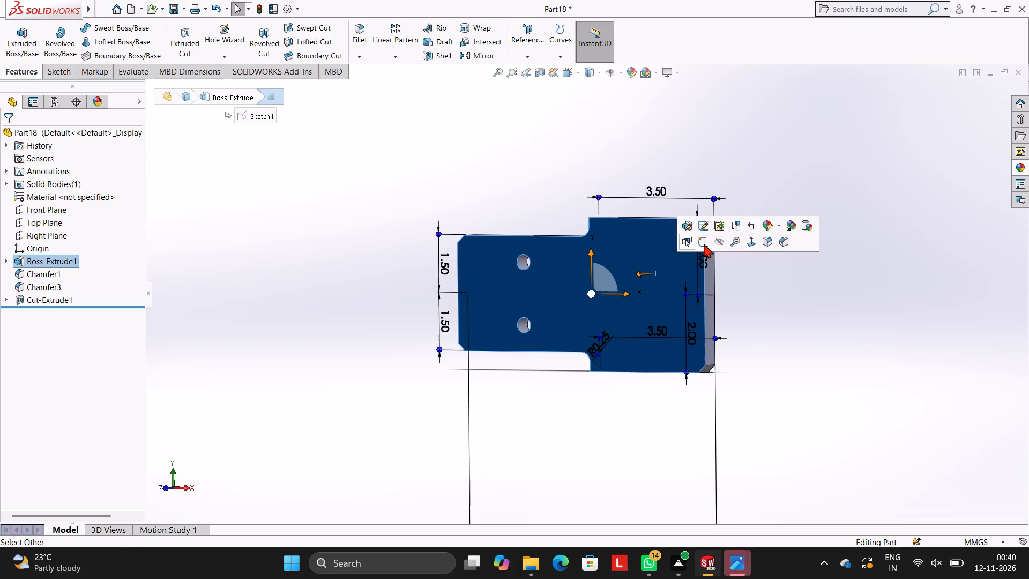
{"action": "left_click", "coordinate": [705, 243]}
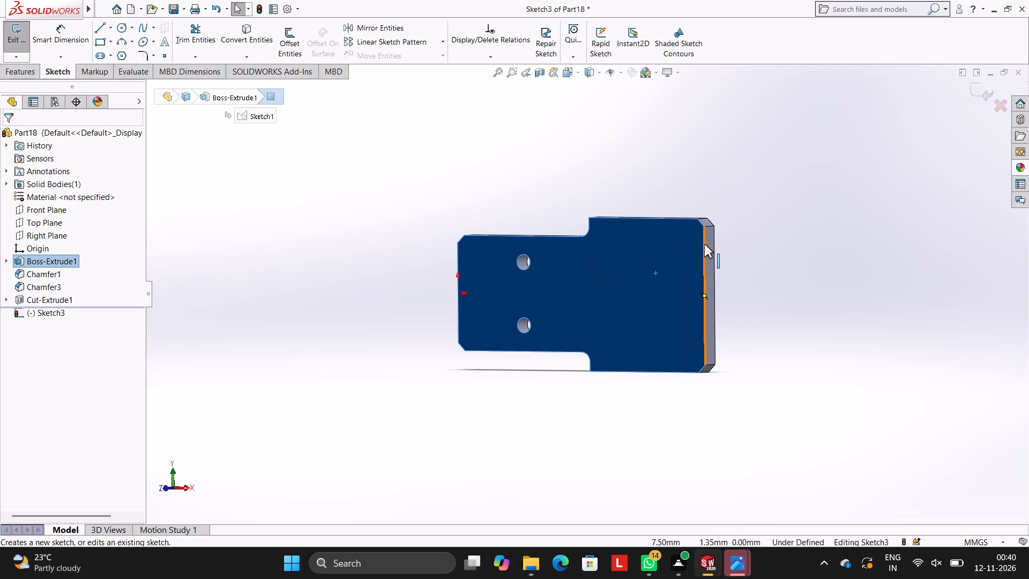
{"action": "key", "text": "ctrl+8"}
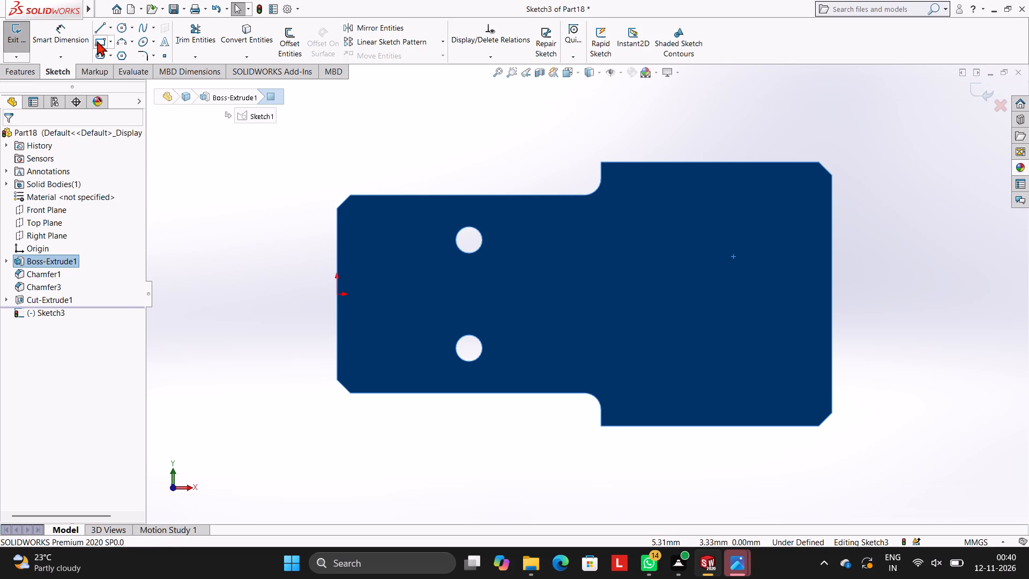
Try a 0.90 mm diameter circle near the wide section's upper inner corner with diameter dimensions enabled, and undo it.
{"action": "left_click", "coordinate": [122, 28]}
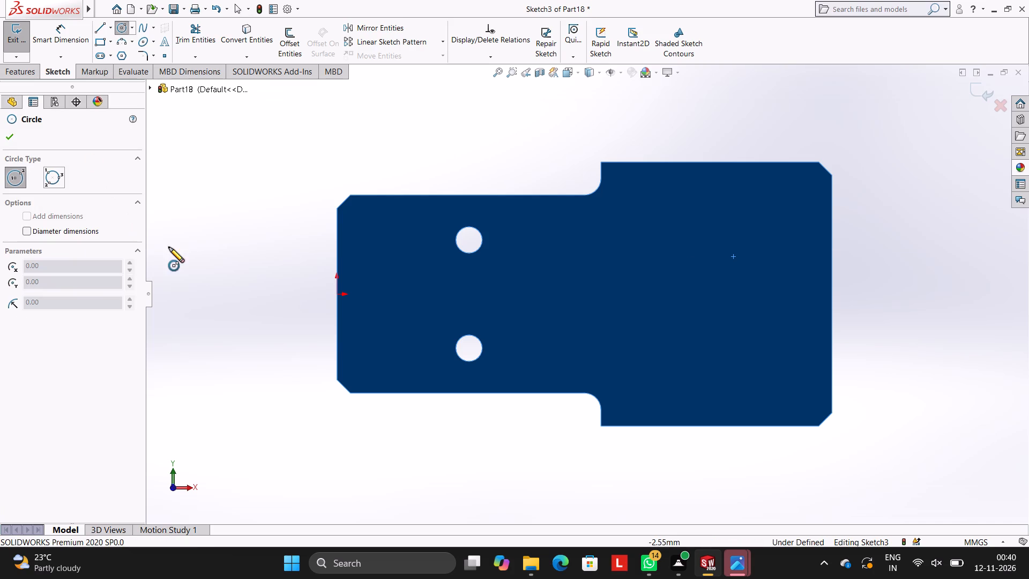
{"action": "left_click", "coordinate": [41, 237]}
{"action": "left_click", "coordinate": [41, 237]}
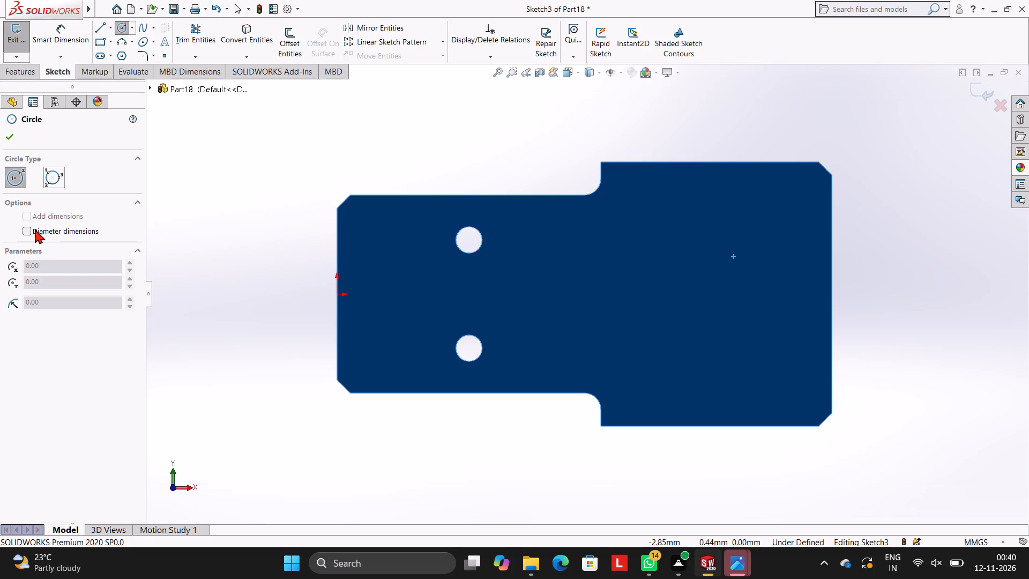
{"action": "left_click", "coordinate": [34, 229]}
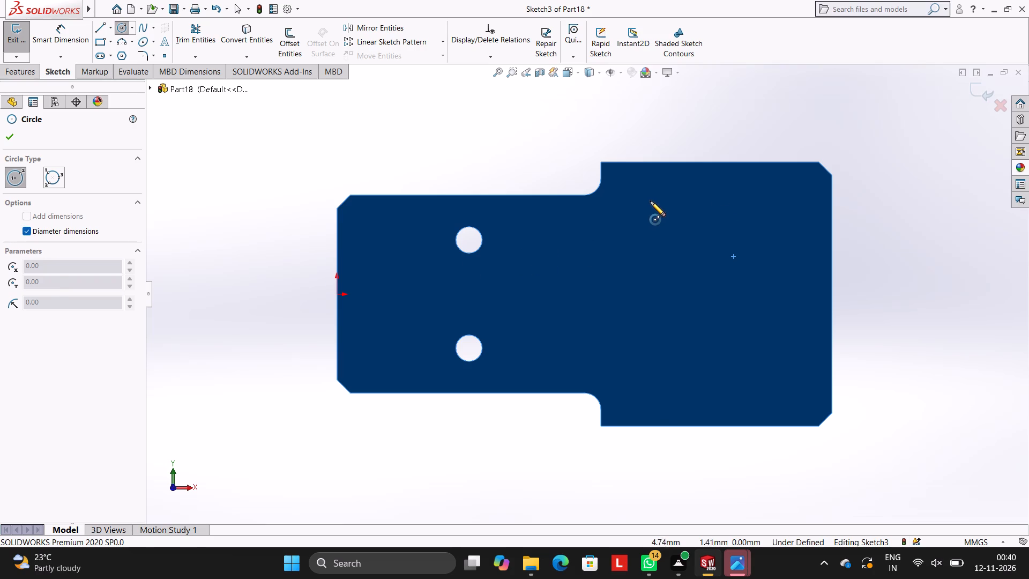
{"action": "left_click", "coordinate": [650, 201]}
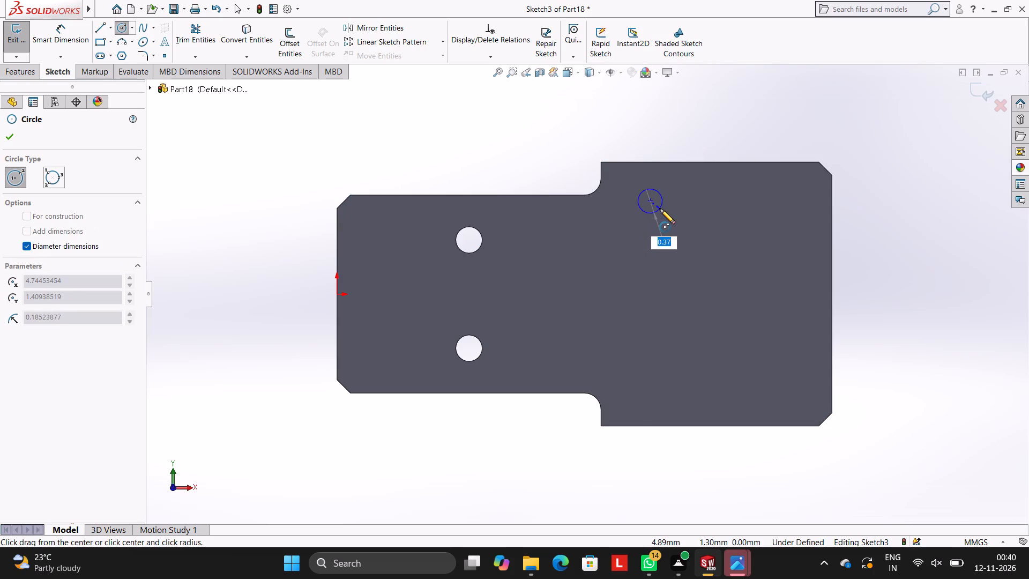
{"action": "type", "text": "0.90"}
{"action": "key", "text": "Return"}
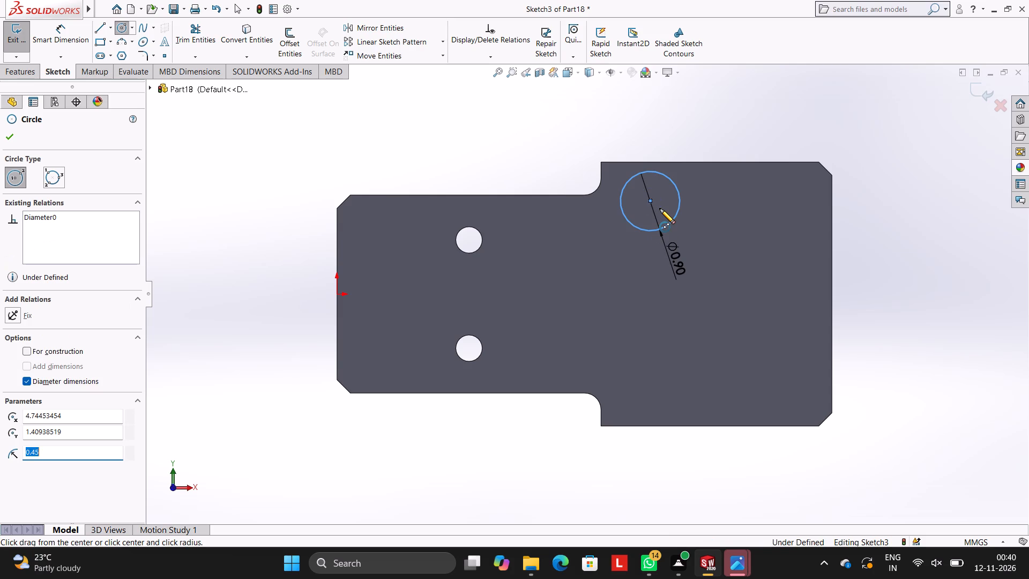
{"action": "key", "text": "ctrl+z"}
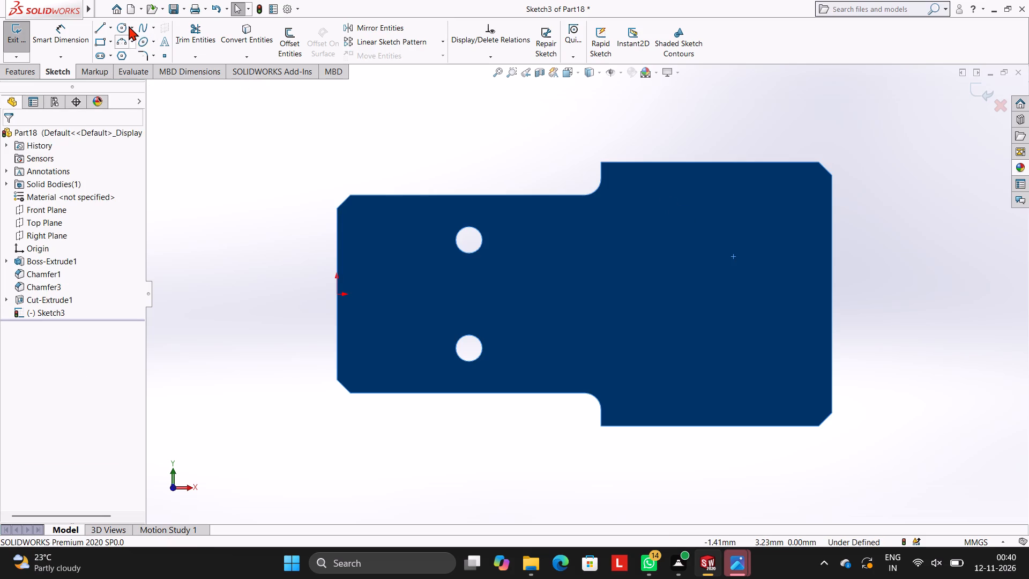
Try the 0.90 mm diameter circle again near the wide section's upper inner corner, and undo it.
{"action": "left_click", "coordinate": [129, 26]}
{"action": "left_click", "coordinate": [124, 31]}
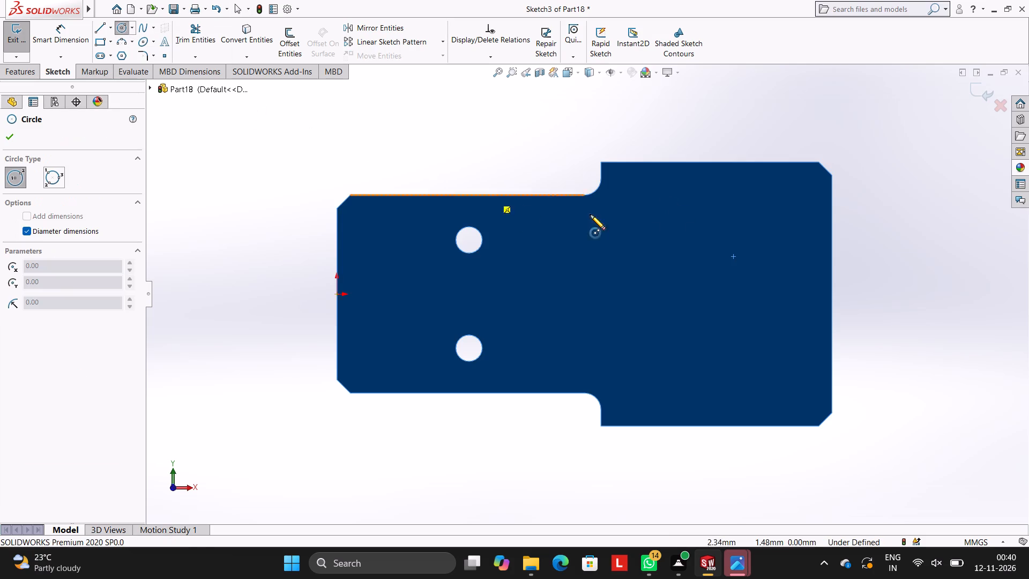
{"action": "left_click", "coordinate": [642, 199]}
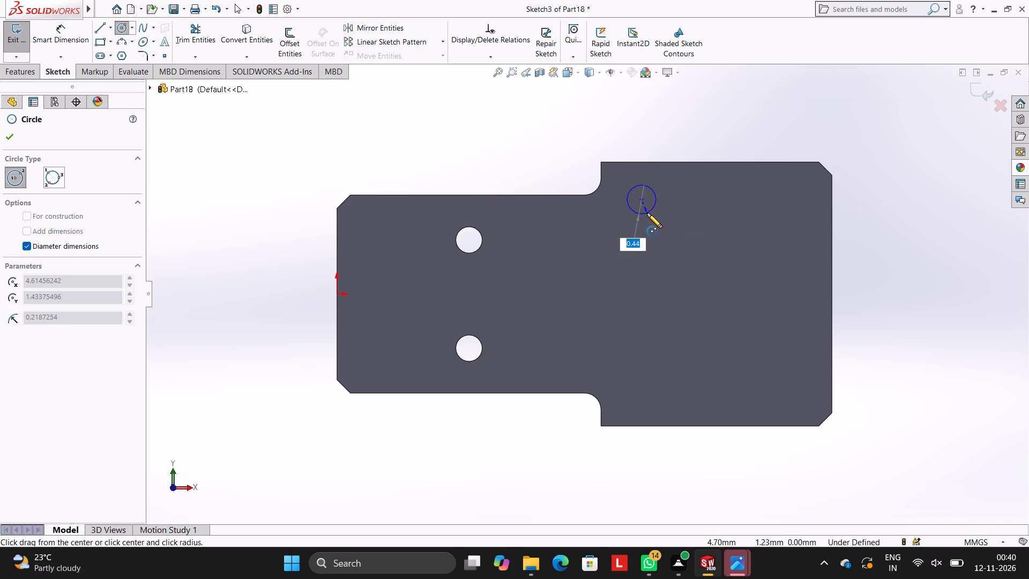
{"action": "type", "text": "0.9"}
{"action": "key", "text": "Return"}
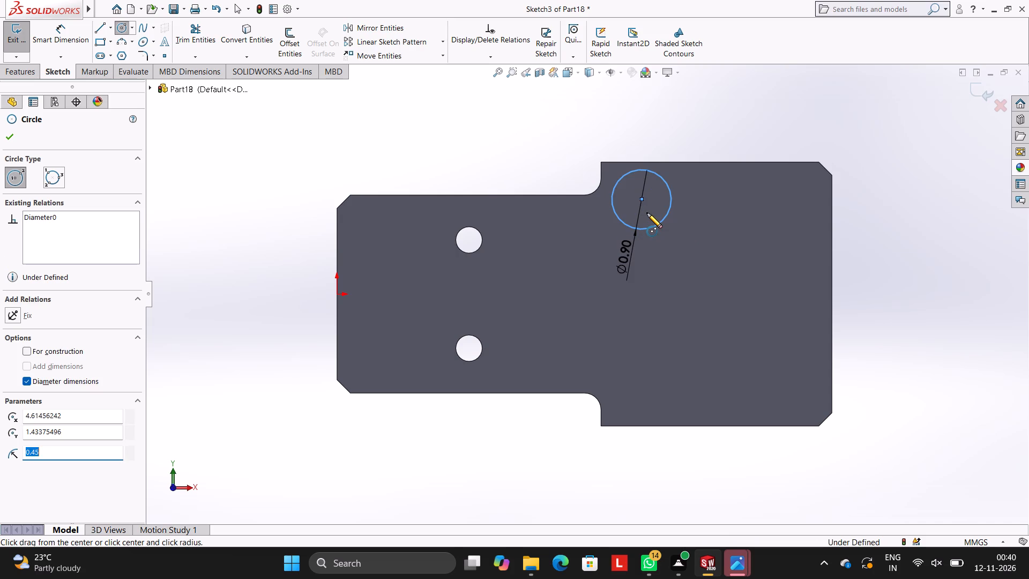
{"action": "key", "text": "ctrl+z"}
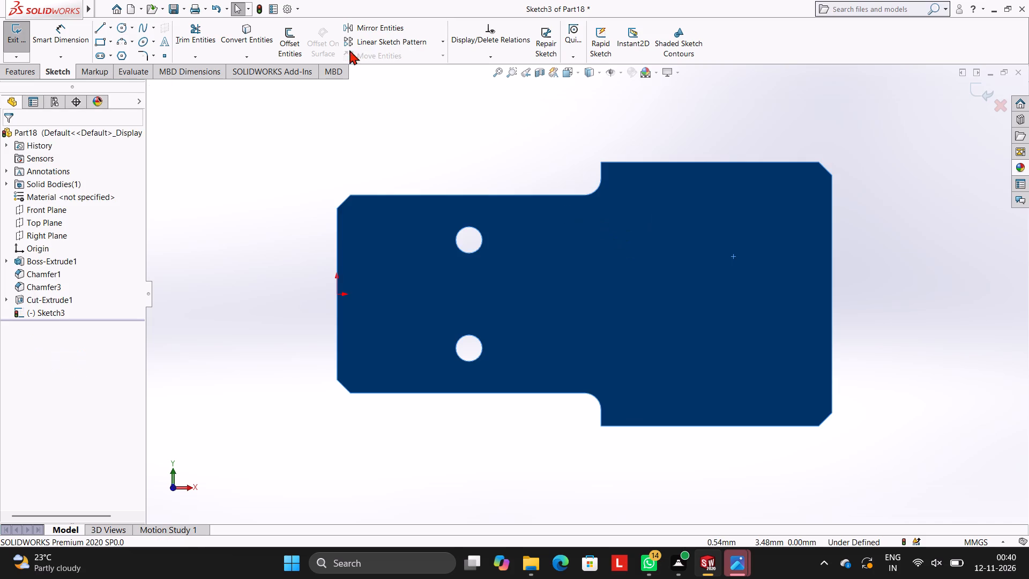
Sketch a circle of radius 0.15 mm near the wide section's upper inner corner, with diameter dimensions turned off.
{"action": "left_click", "coordinate": [120, 24]}
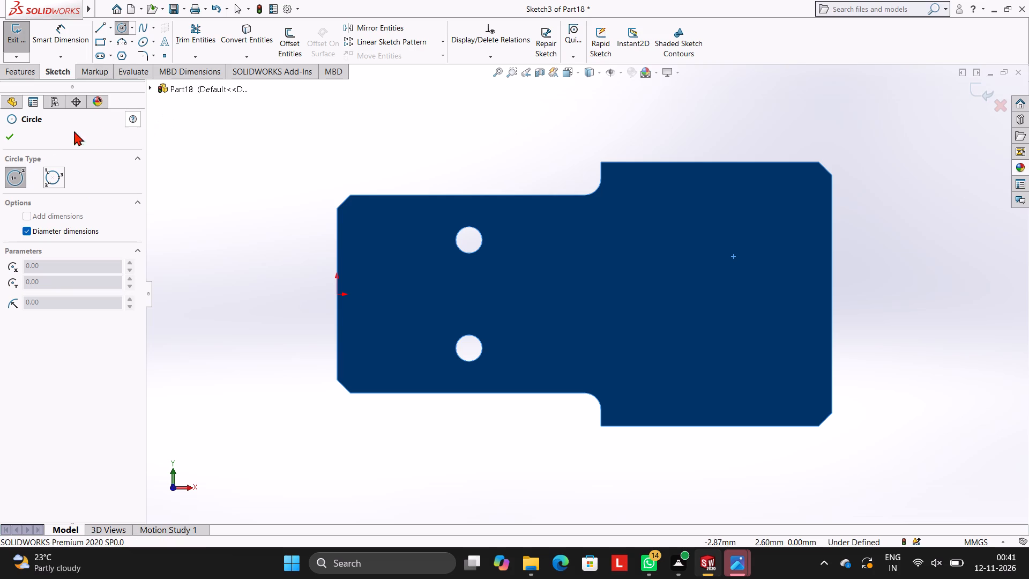
{"action": "left_click", "coordinate": [43, 233]}
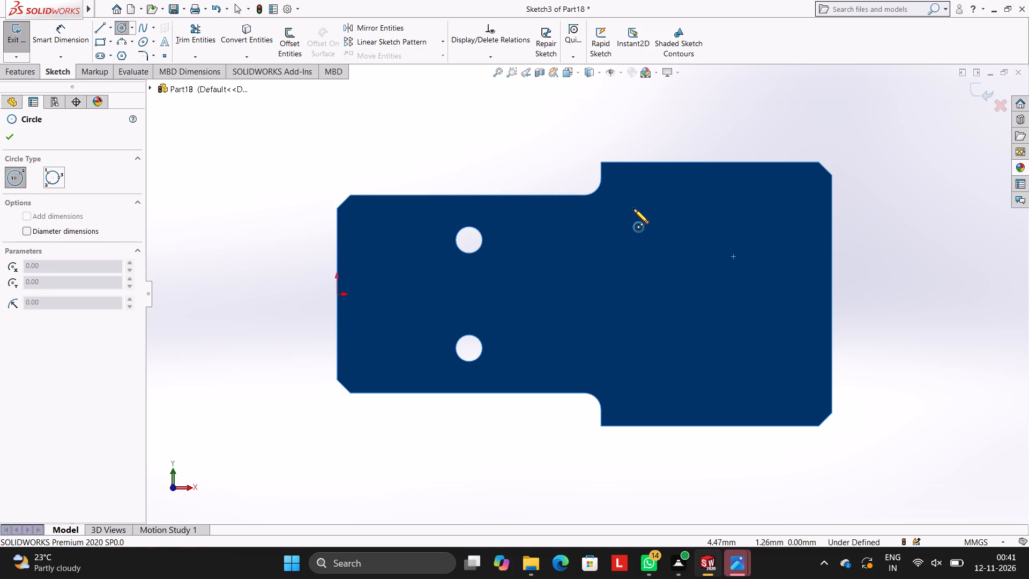
{"action": "left_click", "coordinate": [638, 203]}
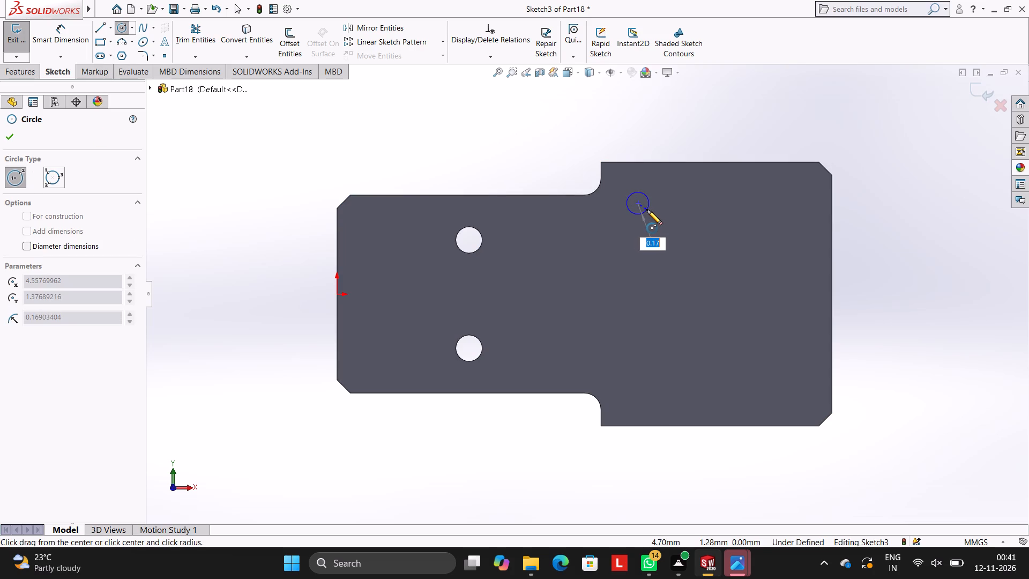
{"action": "type", "text": "0.15"}
{"action": "key", "text": "Return"}
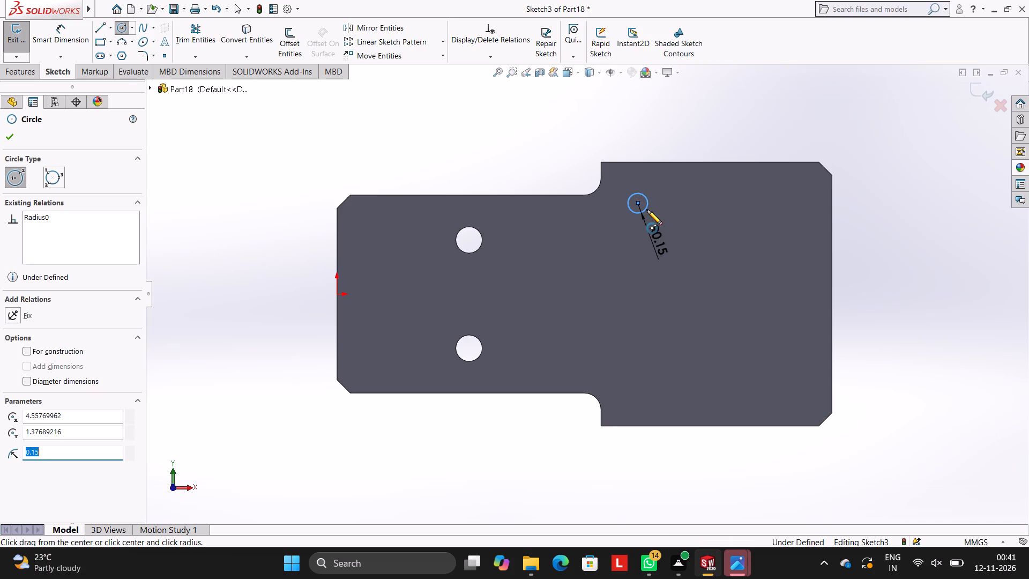
{"action": "key", "text": "Escape"}
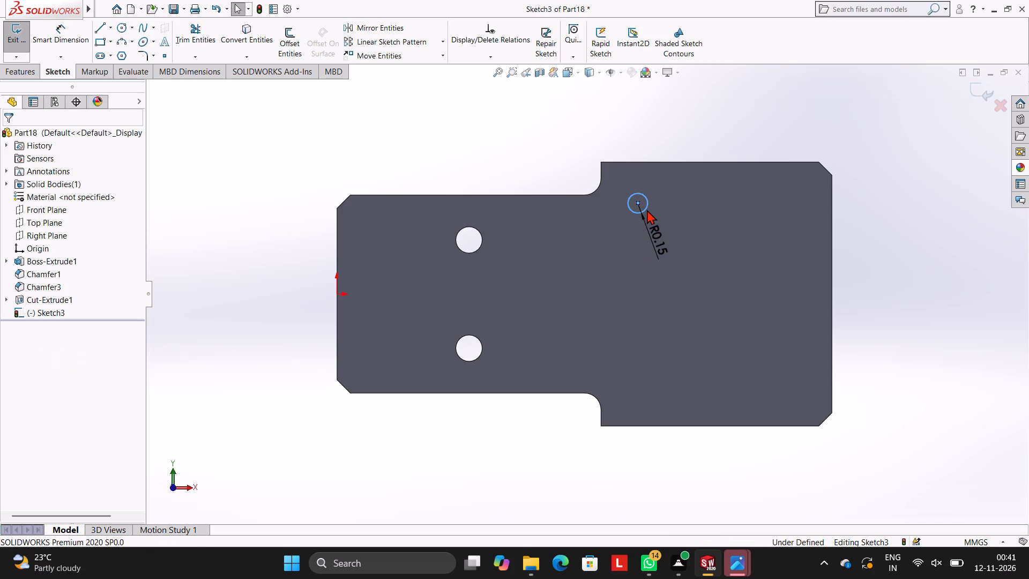
{"action": "key", "text": "Escape"}
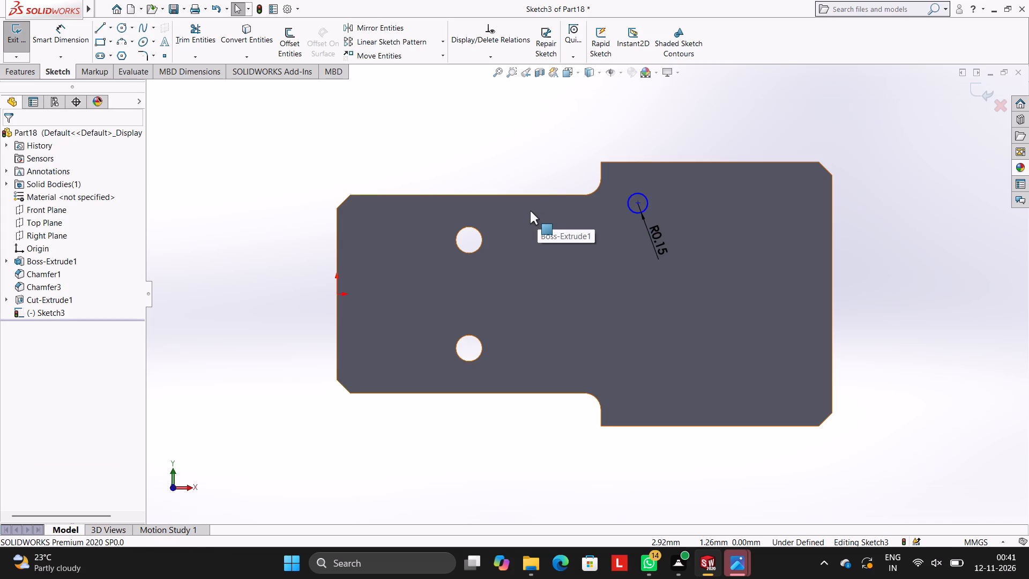
Start a linear sketch pattern of the small circle on the wide section, with 5 instances in Direction 2.
{"action": "left_click", "coordinate": [124, 23]}
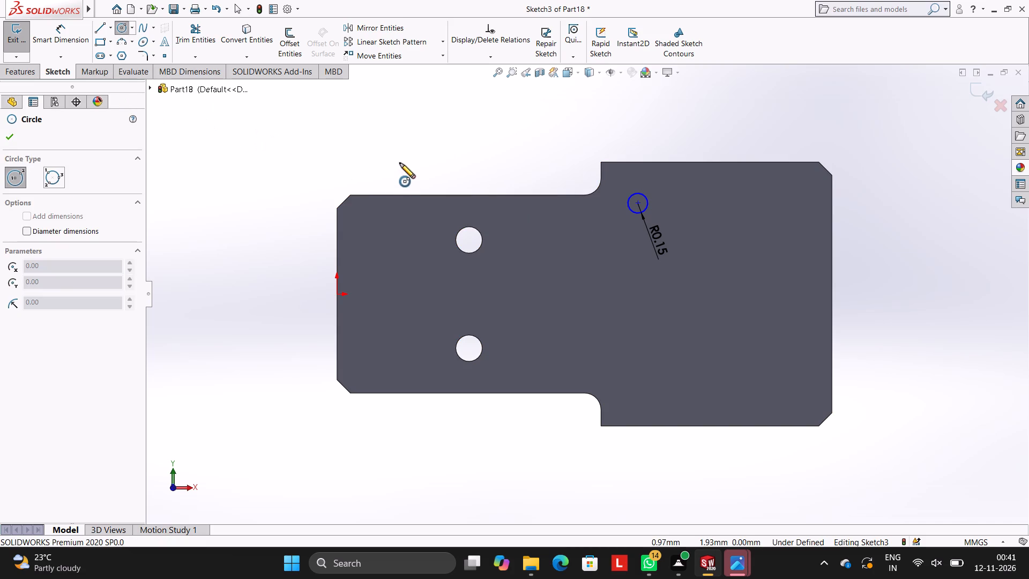
{"action": "left_click", "coordinate": [443, 44]}
{"action": "left_click", "coordinate": [415, 54]}
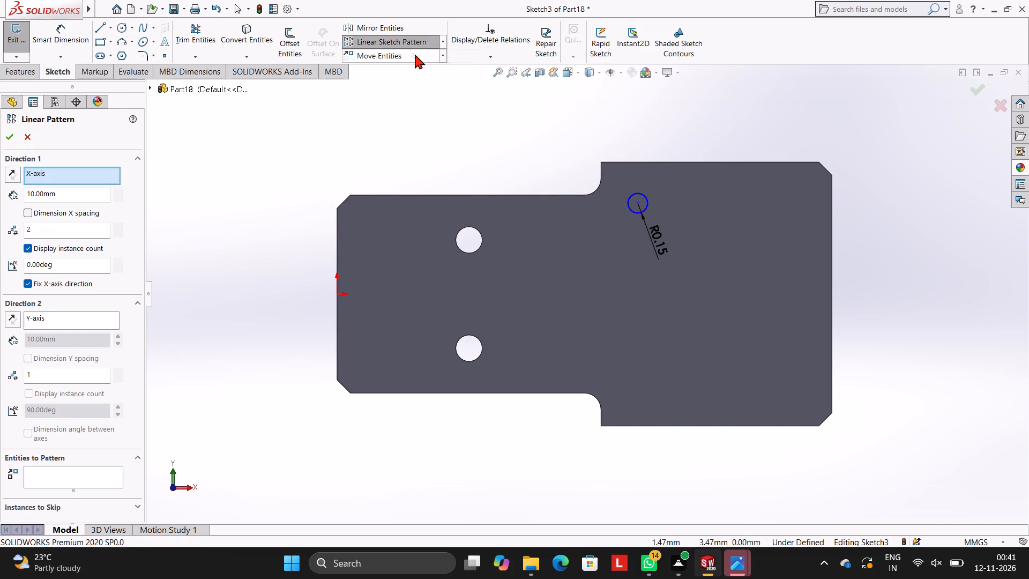
{"action": "left_click", "coordinate": [647, 199]}
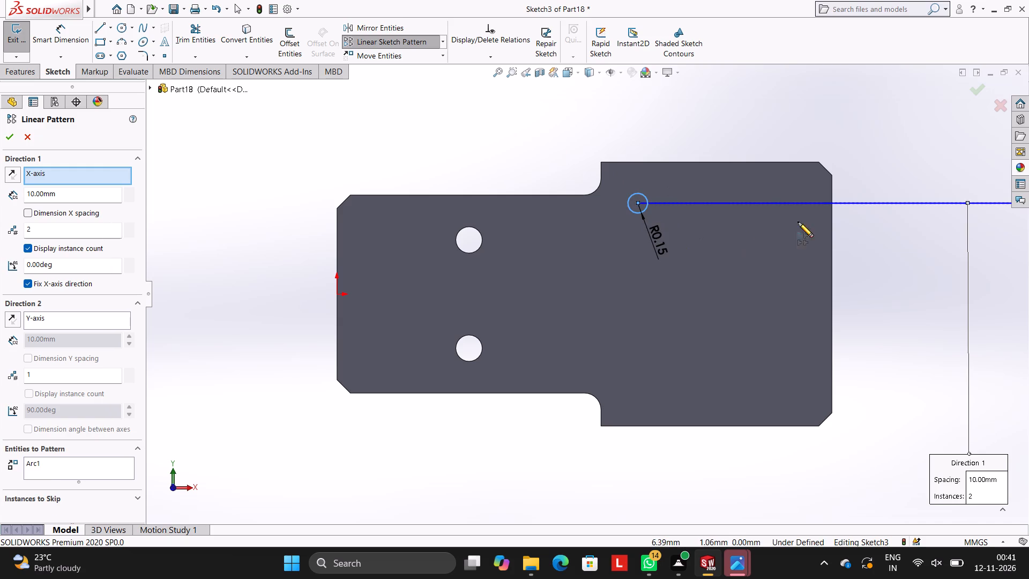
{"action": "scroll", "coordinate": [901, 235], "scroll_direction": "up", "scroll_amount": 5}
{"action": "scroll", "coordinate": [897, 242], "scroll_direction": "down", "scroll_amount": 1}
{"action": "scroll", "coordinate": [689, 289], "scroll_direction": "down", "scroll_amount": 4}
{"action": "scroll", "coordinate": [381, 302], "scroll_direction": "up", "scroll_amount": 2}
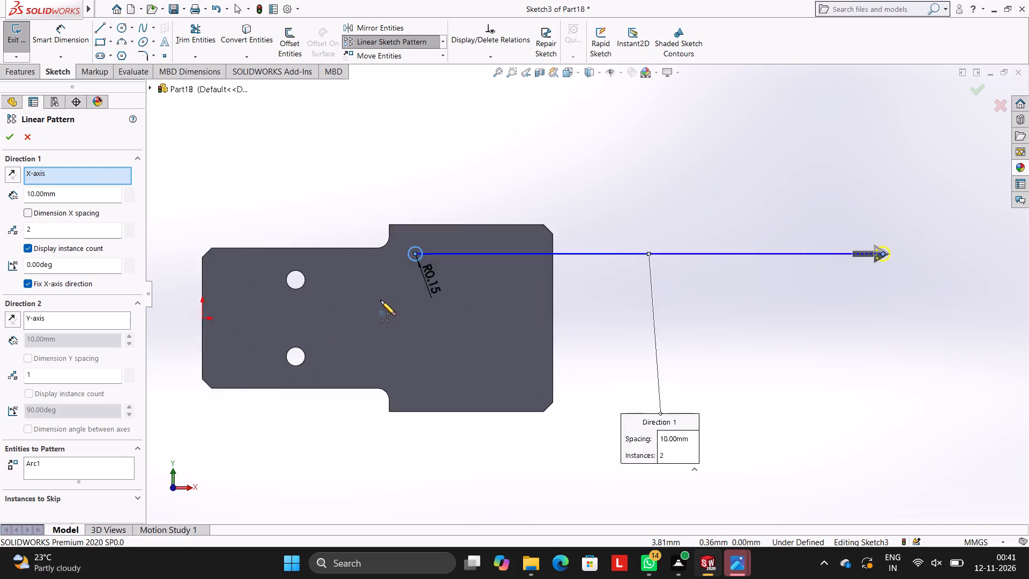
{"action": "scroll", "coordinate": [381, 300], "scroll_direction": "up", "scroll_amount": 1}
{"action": "scroll", "coordinate": [381, 299], "scroll_direction": "down", "scroll_amount": 2}
{"action": "left_click", "coordinate": [35, 381]}
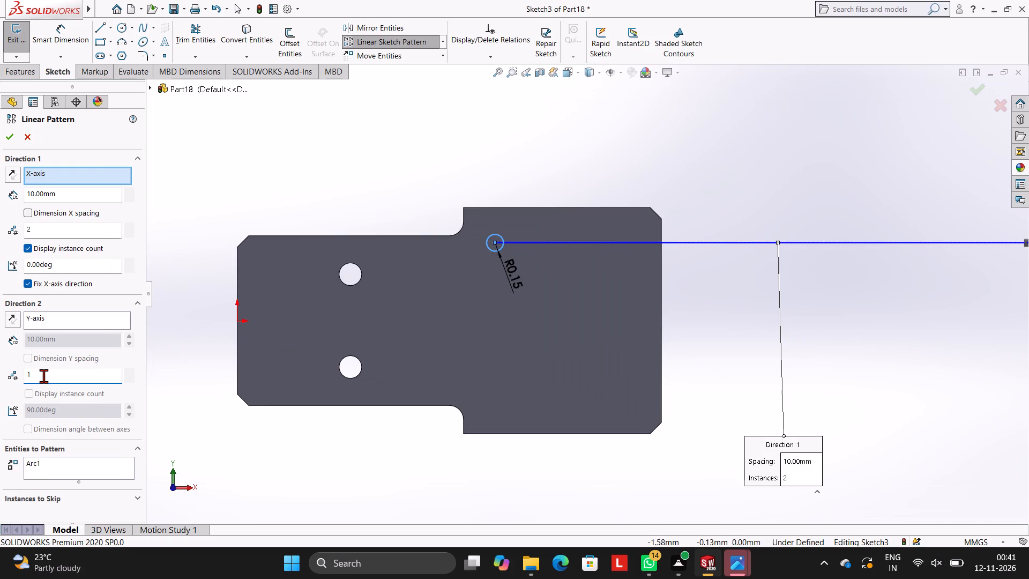
{"action": "key", "text": "BackSpace"}
{"action": "key", "text": "5"}
{"action": "key", "text": "Return"}
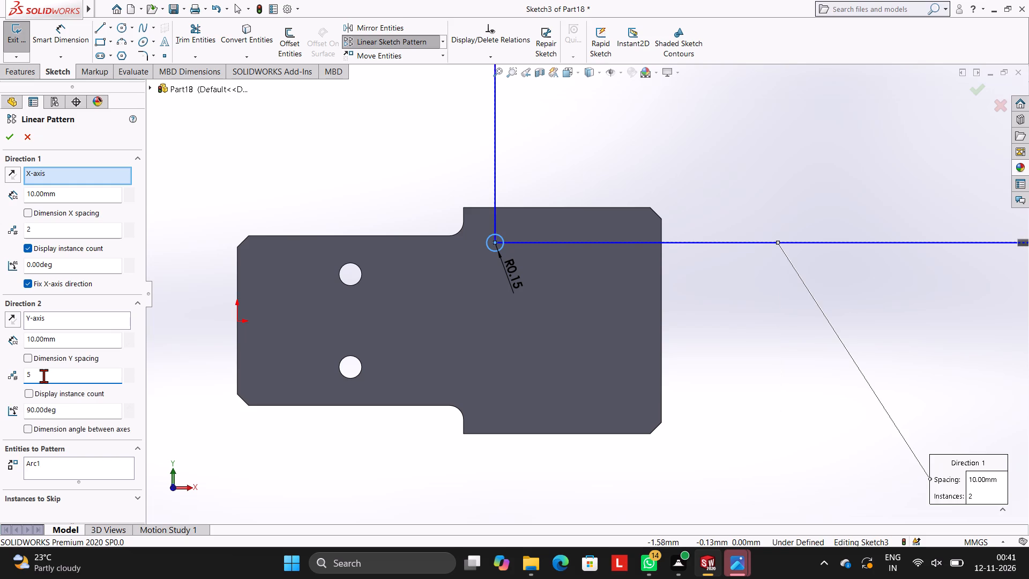
Set the pattern's Direction 1 to the plate's wide end edge instead of the X-axis.
{"action": "scroll", "coordinate": [533, 286], "scroll_direction": "up", "scroll_amount": 8}
{"action": "scroll", "coordinate": [579, 246], "scroll_direction": "up", "scroll_amount": 4}
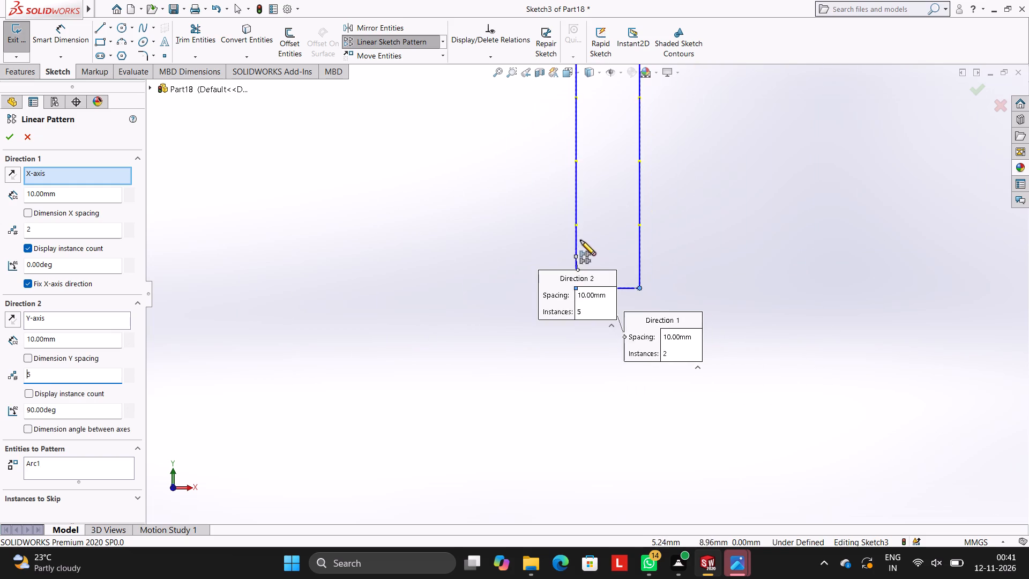
{"action": "scroll", "coordinate": [595, 223], "scroll_direction": "up", "scroll_amount": 5}
{"action": "scroll", "coordinate": [599, 213], "scroll_direction": "down", "scroll_amount": 4}
{"action": "scroll", "coordinate": [607, 335], "scroll_direction": "down", "scroll_amount": 3}
{"action": "scroll", "coordinate": [584, 411], "scroll_direction": "up", "scroll_amount": 3}
{"action": "scroll", "coordinate": [539, 421], "scroll_direction": "down", "scroll_amount": 2}
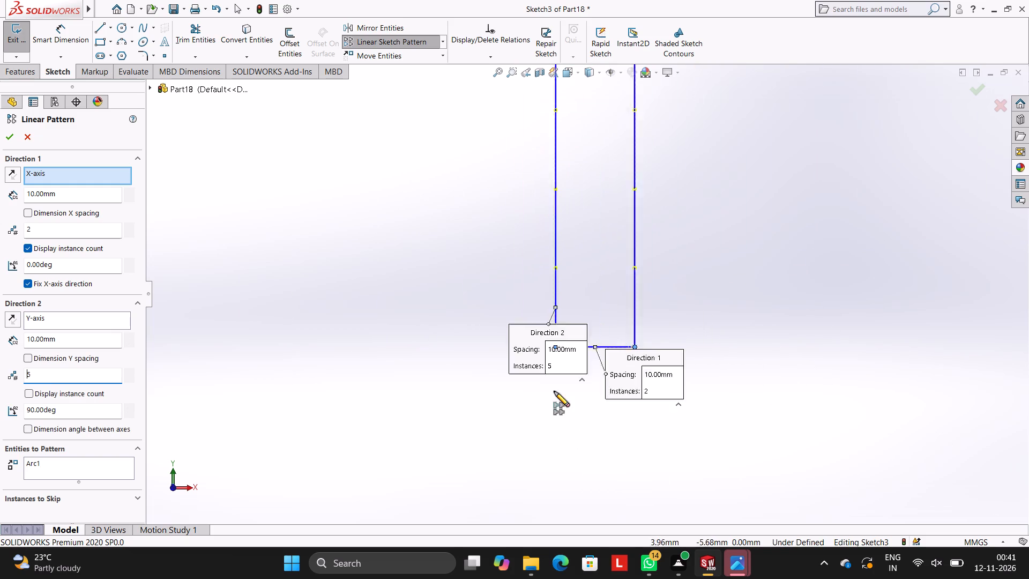
{"action": "scroll", "coordinate": [554, 391], "scroll_direction": "down", "scroll_amount": 9}
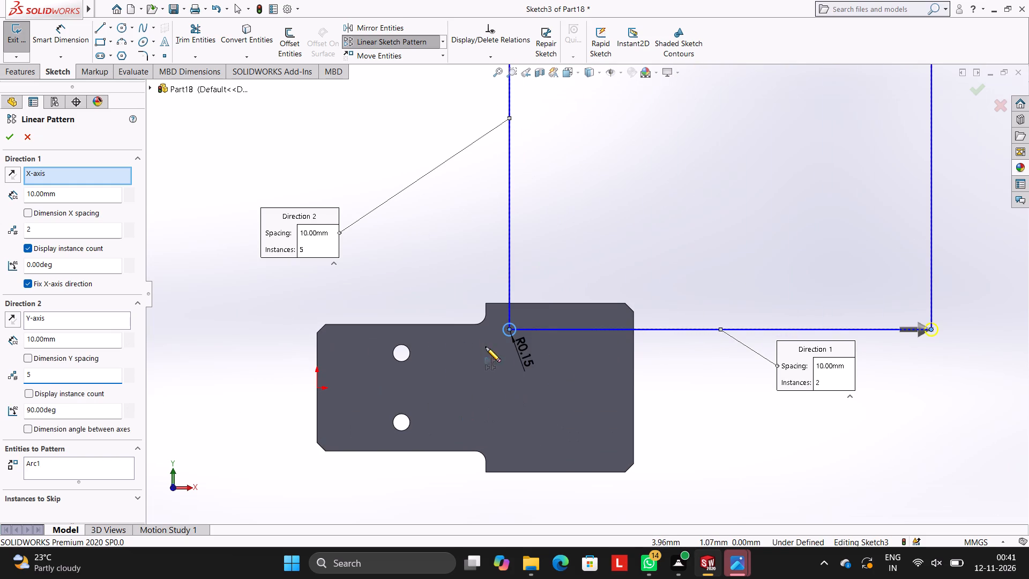
{"action": "left_click", "coordinate": [319, 388]}
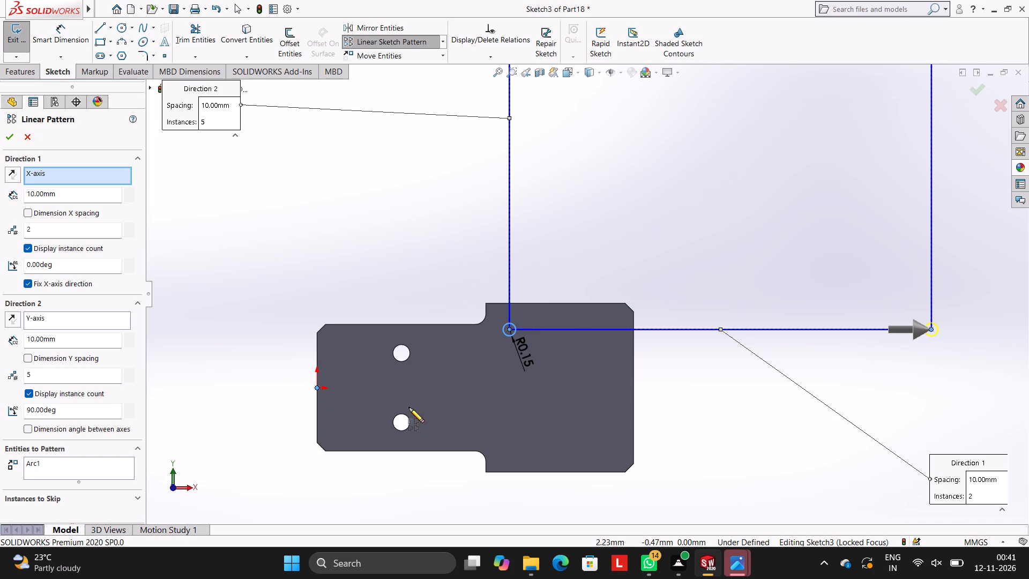
{"action": "double_click", "coordinate": [315, 388]}
{"action": "left_click", "coordinate": [78, 167]}
{"action": "left_click", "coordinate": [78, 172]}
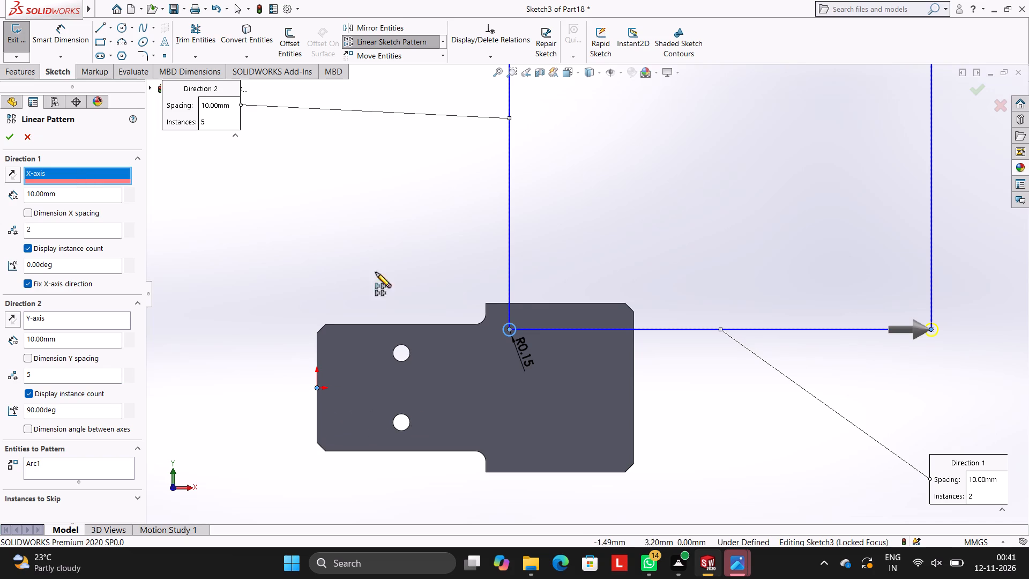
{"action": "left_click", "coordinate": [527, 376]}
{"action": "left_click", "coordinate": [632, 375]}
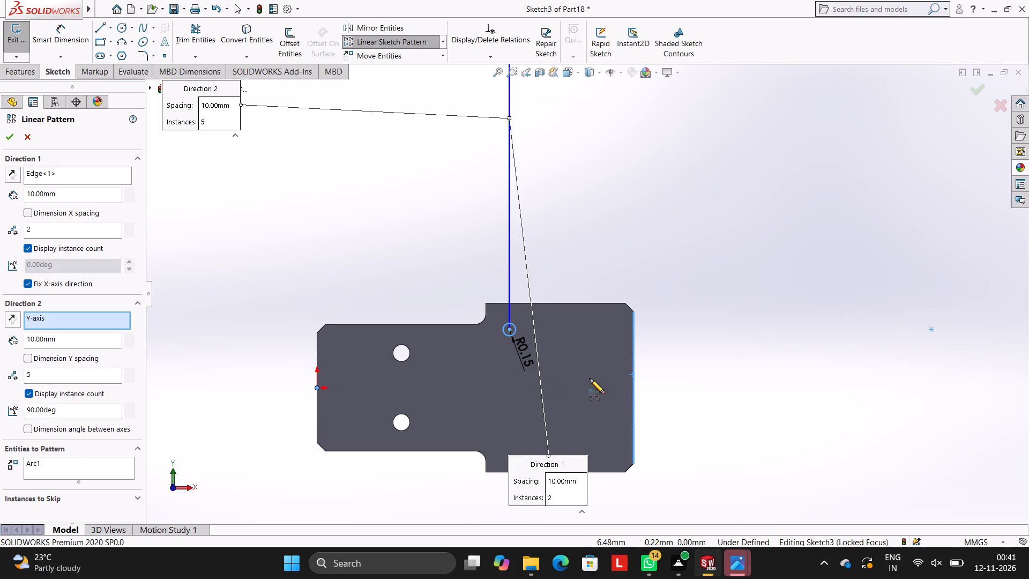
Set the pattern's Direction 2 to the wide section's upper edge instead of the Y-axis.
{"action": "left_click", "coordinate": [315, 387]}
{"action": "left_click", "coordinate": [582, 370]}
{"action": "left_click", "coordinate": [568, 302]}
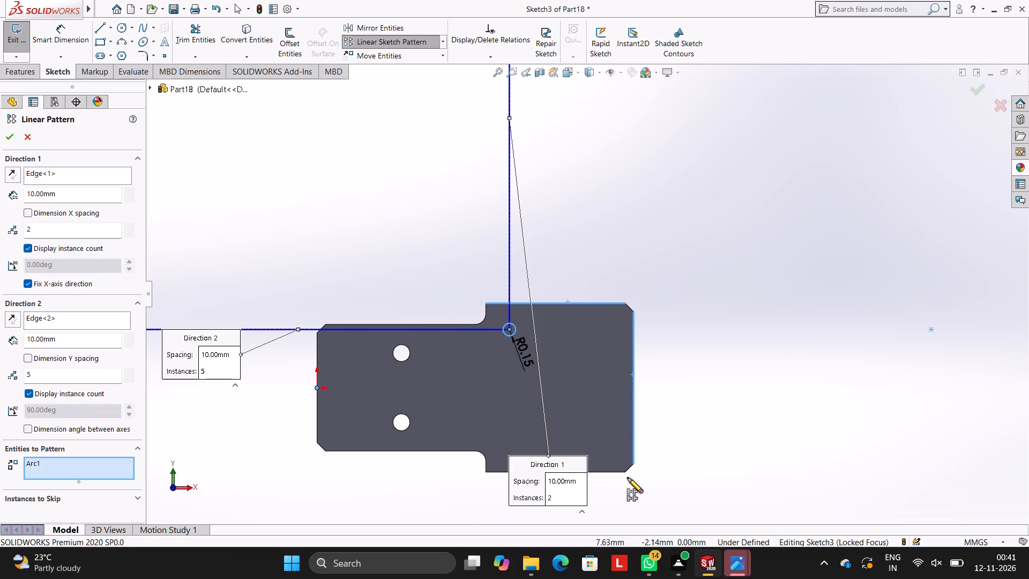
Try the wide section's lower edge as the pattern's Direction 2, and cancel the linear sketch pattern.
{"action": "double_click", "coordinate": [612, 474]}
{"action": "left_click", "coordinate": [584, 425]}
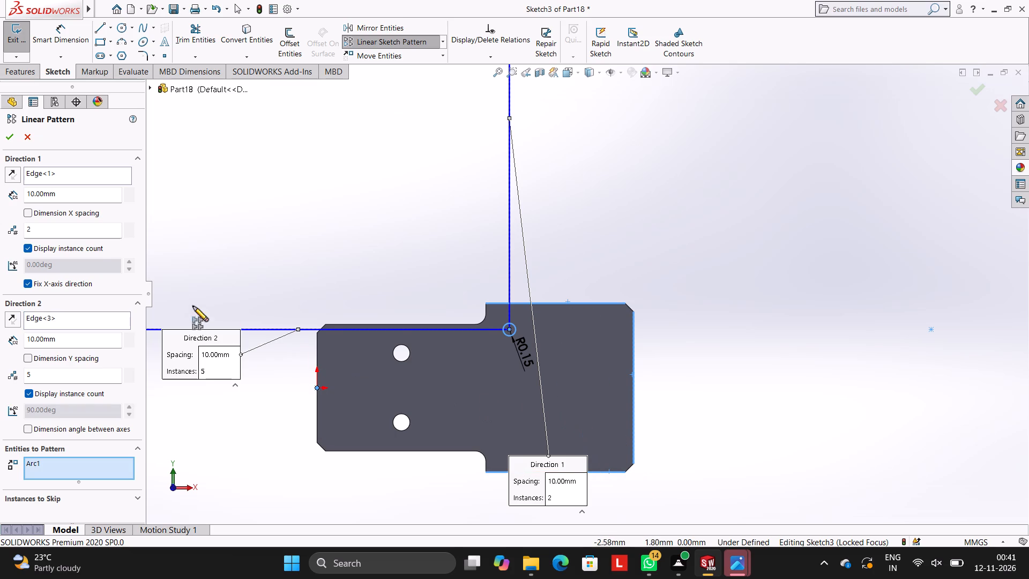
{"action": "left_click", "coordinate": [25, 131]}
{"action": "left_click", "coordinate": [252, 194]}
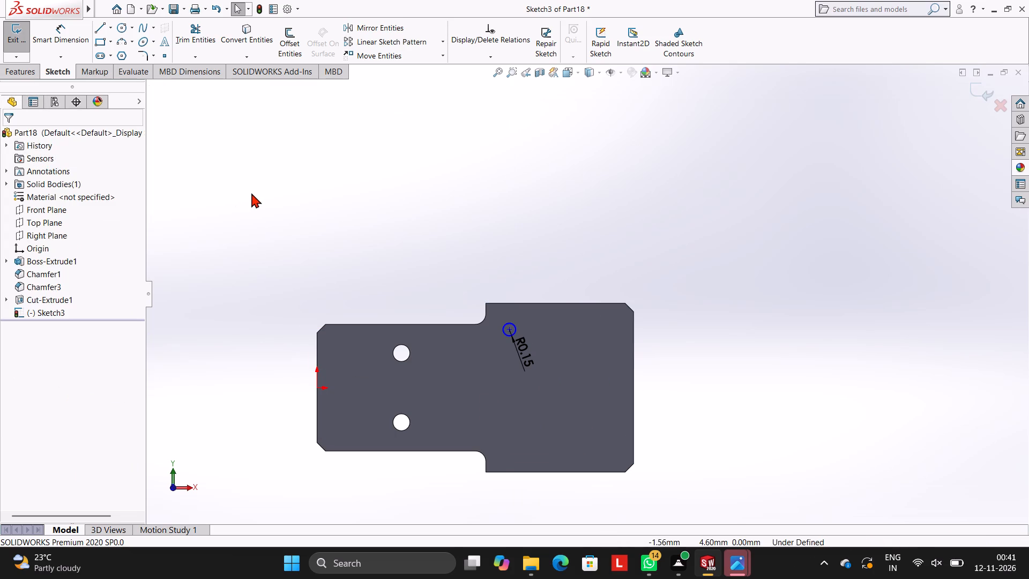
Sketch two more circles of radius 0.15 mm level with the first, at about X 5.68 and 6.67 mm, completing the upper row.
{"action": "scroll", "coordinate": [457, 378], "scroll_direction": "down", "scroll_amount": 3}
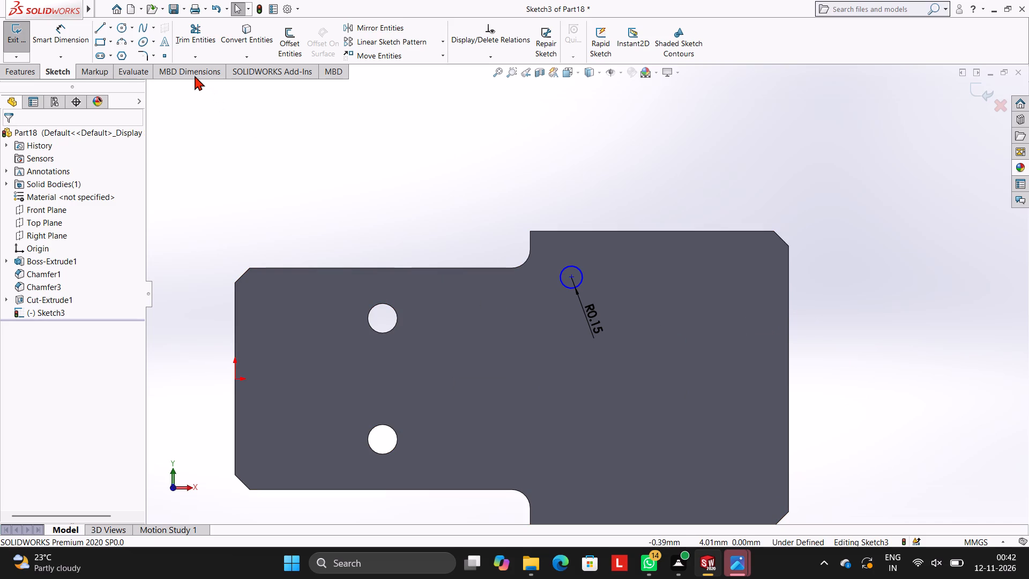
{"action": "left_click", "coordinate": [122, 24]}
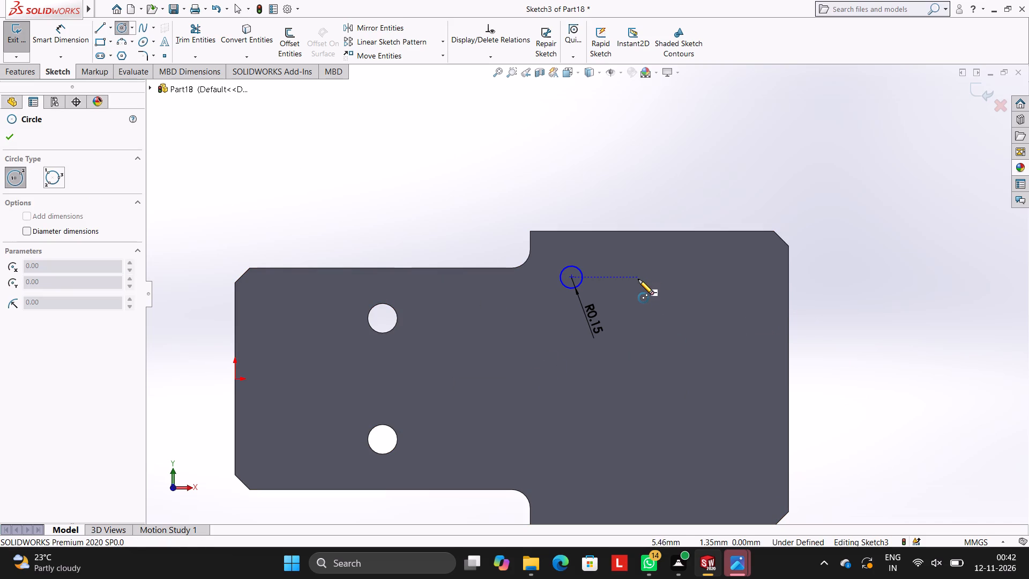
{"action": "left_click", "coordinate": [654, 279]}
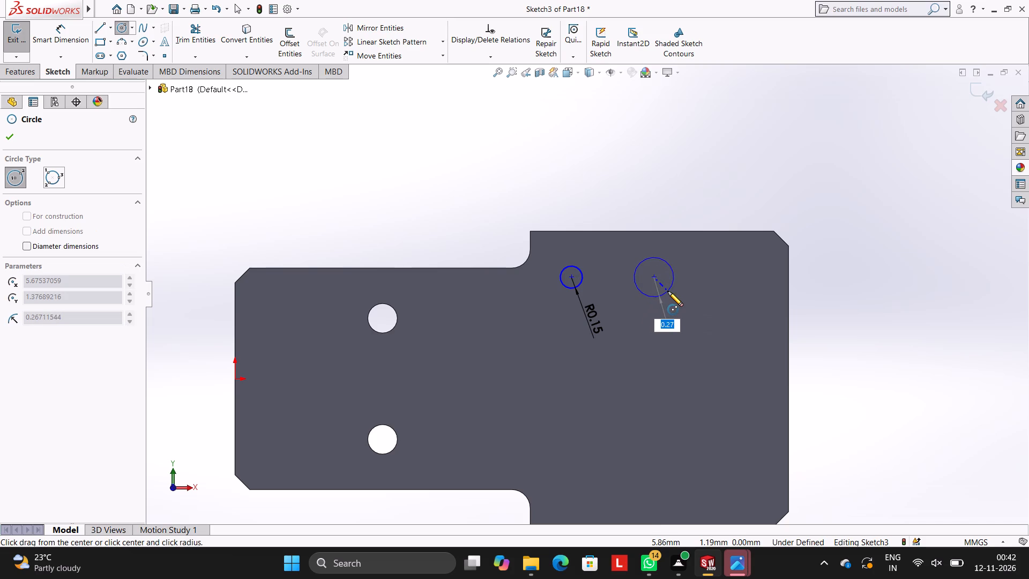
{"action": "type", "text": "0.15"}
{"action": "key", "text": "Return"}
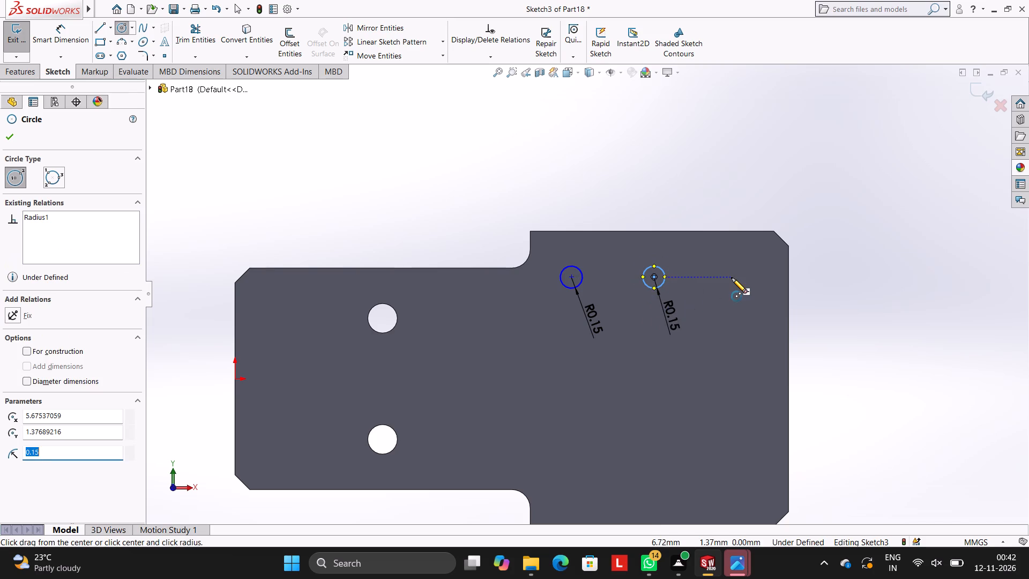
{"action": "left_click", "coordinate": [727, 278]}
{"action": "type", "text": "0.15"}
{"action": "key", "text": "Return"}
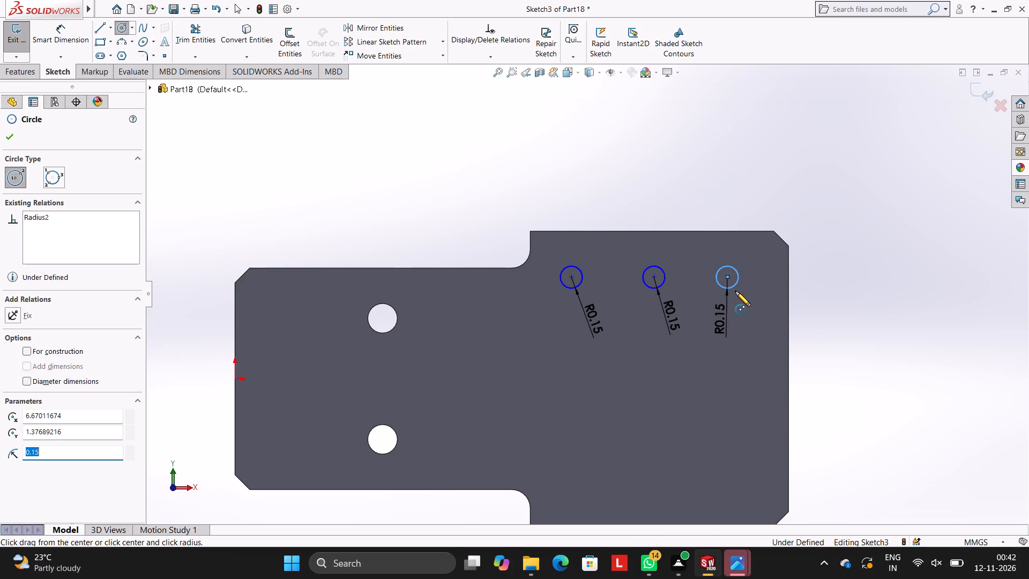
Sketch two circles of radius 0.15 mm directly below the outermost upper circle, at about Y 0.18 and -0.91 mm.
{"action": "left_click", "coordinate": [727, 366]}
{"action": "type", "text": "0.15"}
{"action": "key", "text": "Return"}
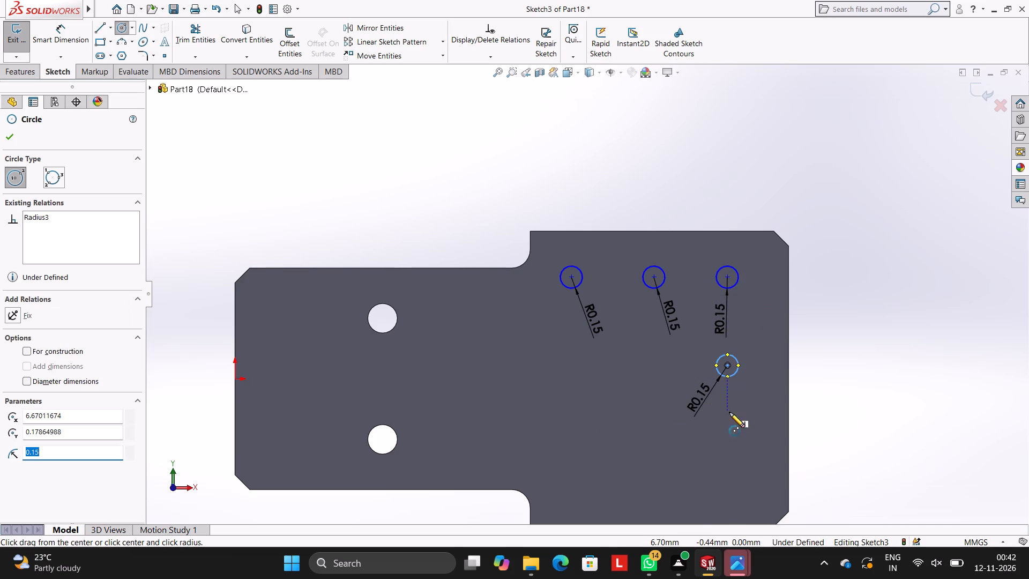
{"action": "type", "text": "0.15"}
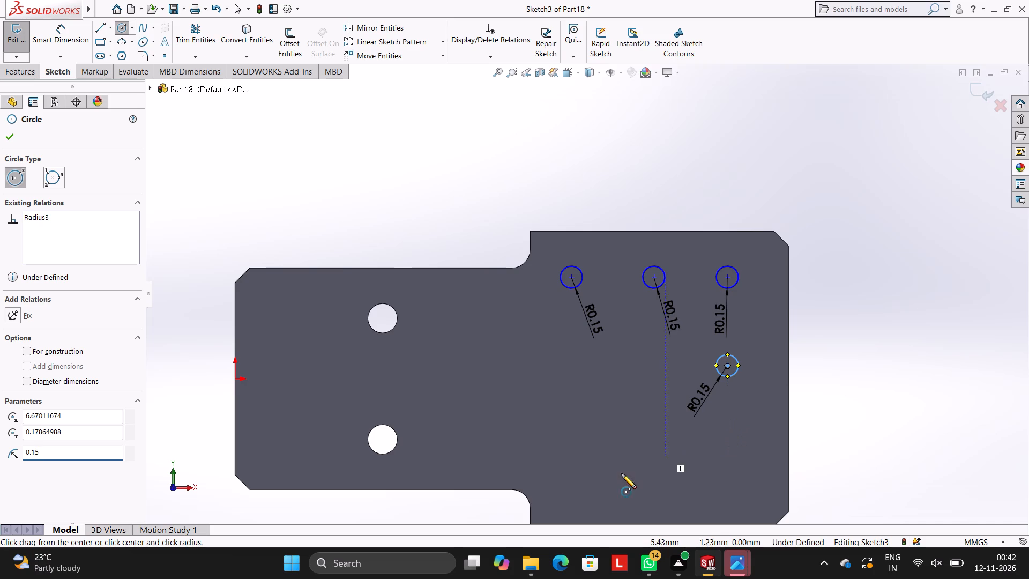
{"action": "left_click", "coordinate": [729, 446]}
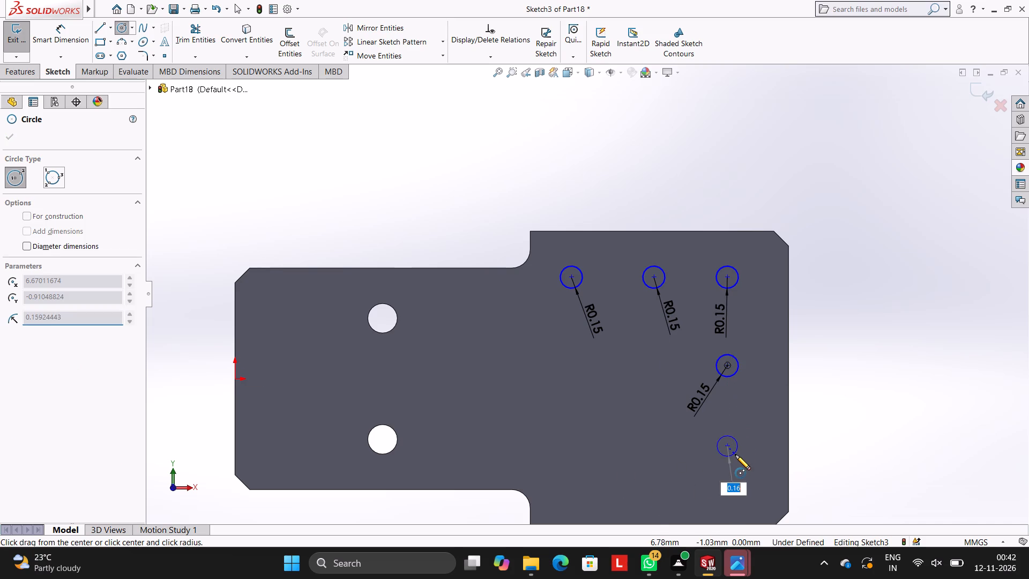
{"action": "type", "text": "0.15"}
{"action": "key", "text": "Return"}
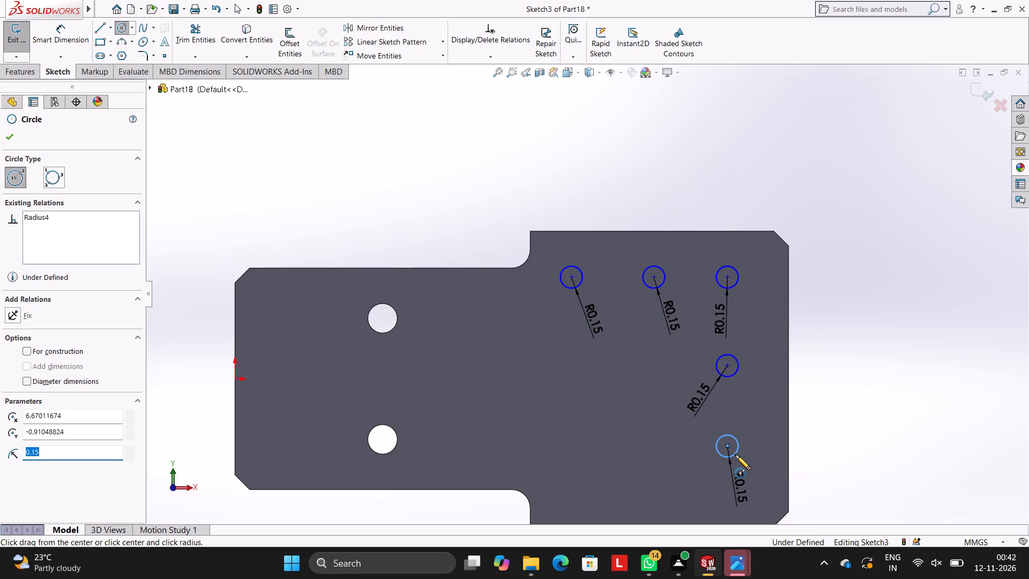
Complete the lower row with two circles of radius 0.15 mm, centred at about X 5.83 and 4.70 mm.
{"action": "left_click", "coordinate": [668, 448]}
{"action": "type", "text": "0.15"}
{"action": "key", "text": "Return"}
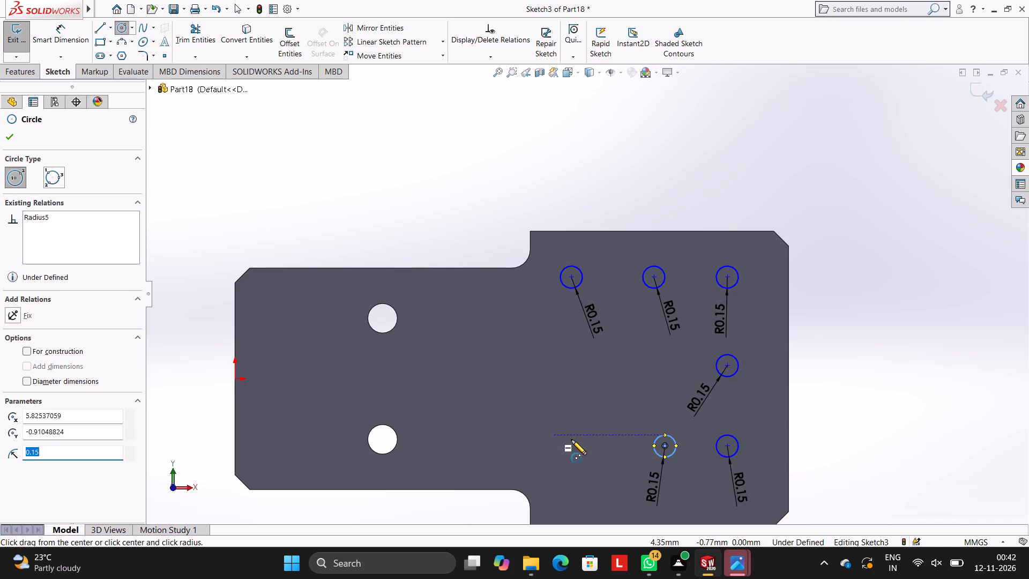
{"action": "left_click", "coordinate": [581, 447]}
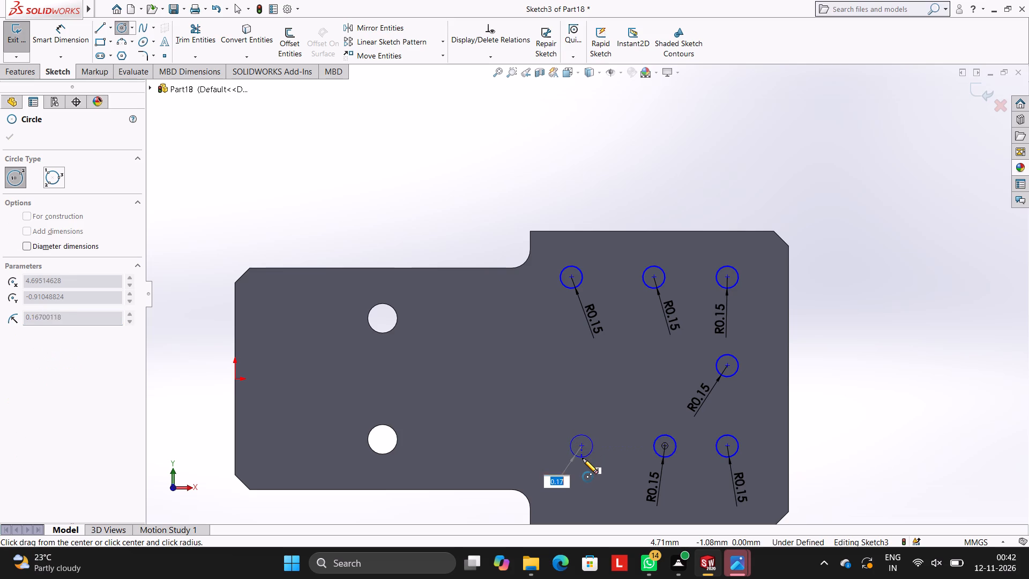
{"action": "type", "text": "0.15"}
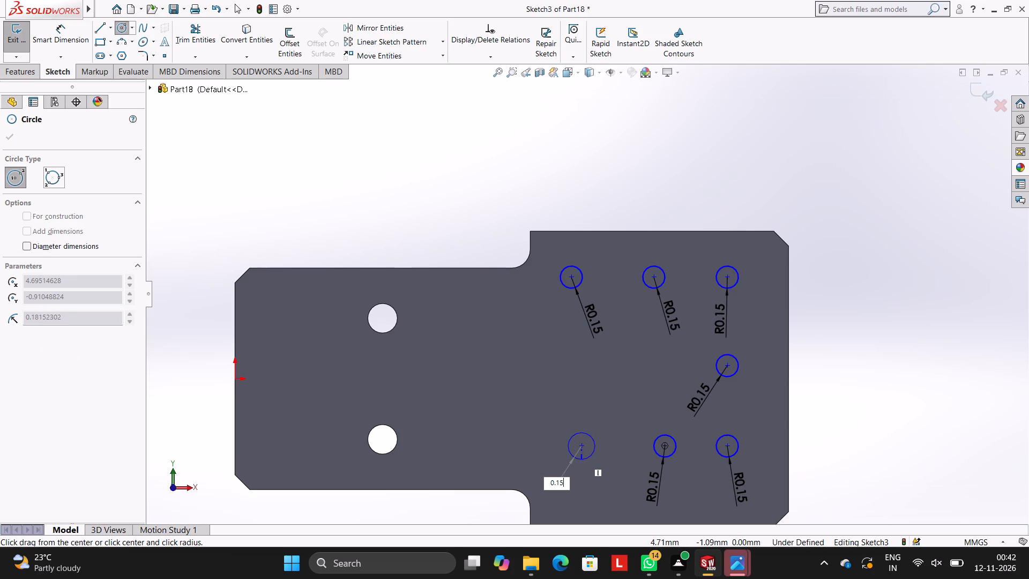
{"action": "key", "text": "Return"}
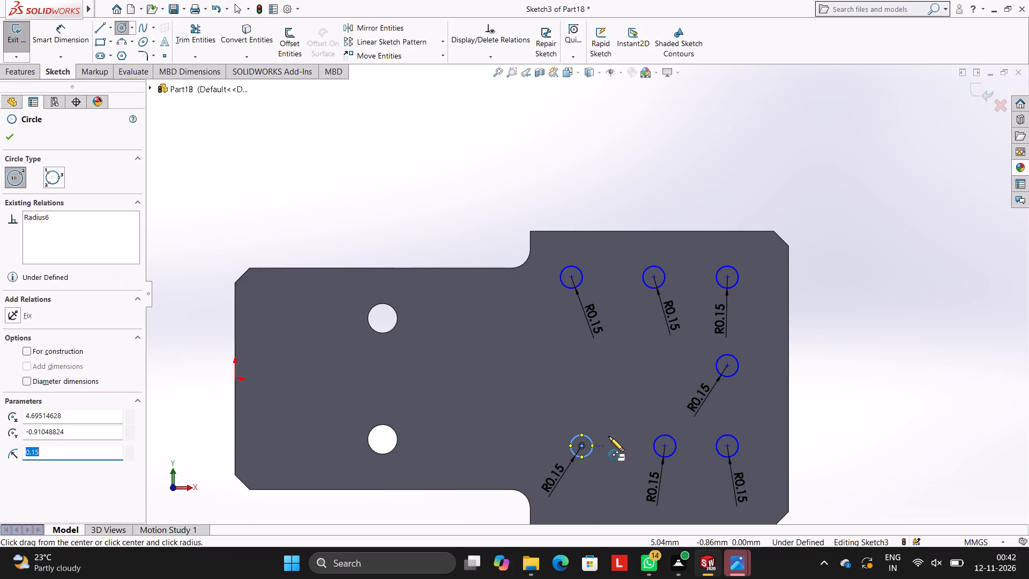
Complete the middle row with two circles of radius 0.15 mm at about X 4.70 and 5.76 mm, Y 0.09 mm.
{"action": "left_click", "coordinate": [584, 372]}
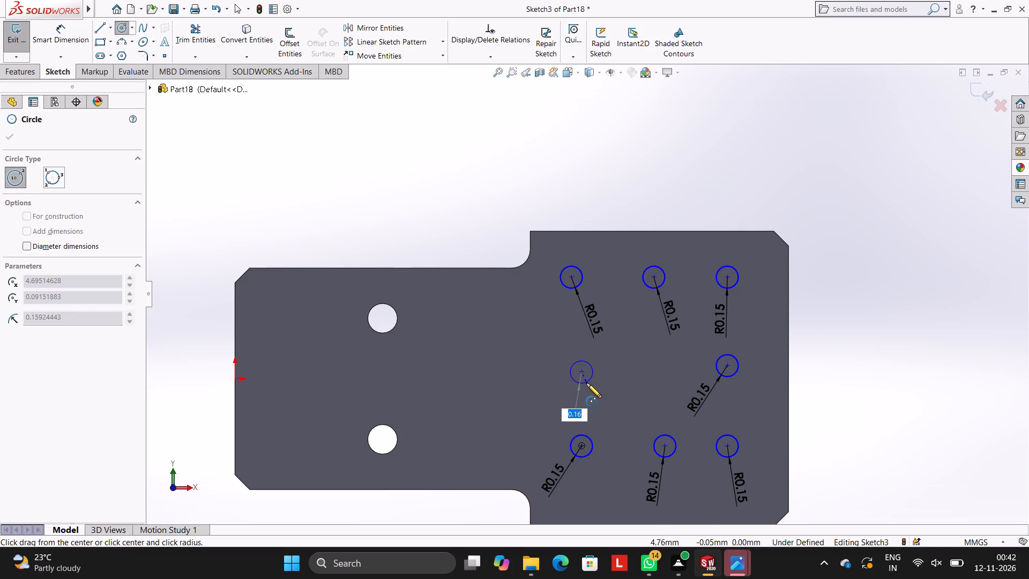
{"action": "type", "text": "0.15"}
{"action": "key", "text": "Return"}
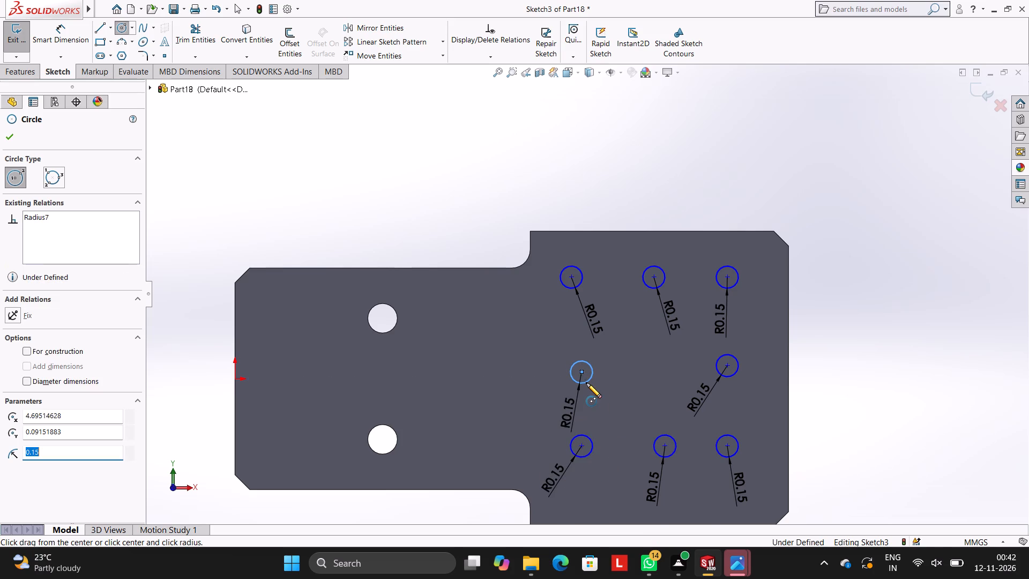
{"action": "left_click", "coordinate": [660, 374]}
{"action": "type", "text": "0.15"}
{"action": "key", "text": "Return"}
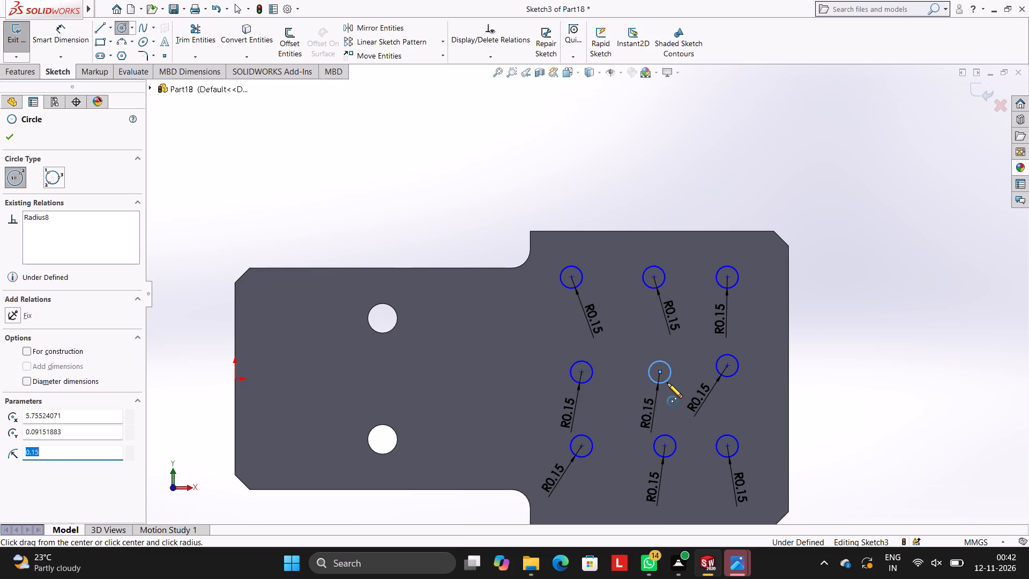
{"action": "key", "text": "Escape"}
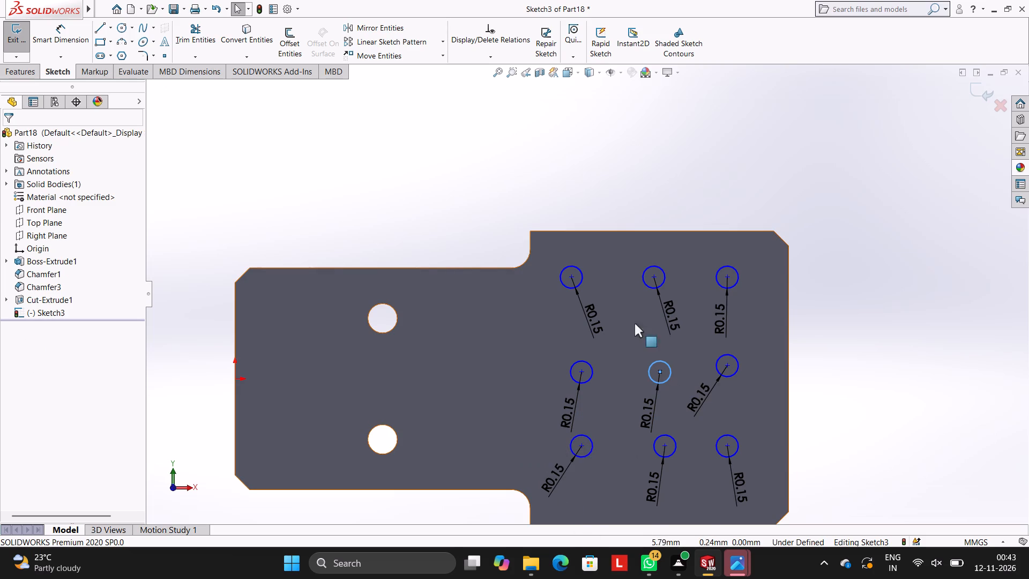
Dimension the upper row's innermost circle 0.75 mm horizontally from the wide section's short inner step edge.
{"action": "left_click_drag", "start_coordinate": [48, 43], "coordinate": [54, 44]}
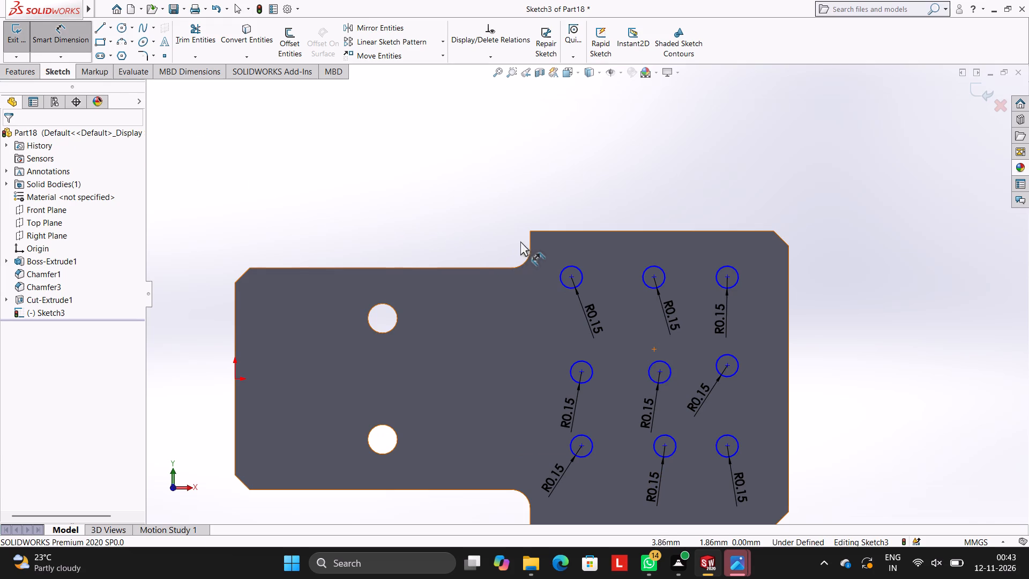
{"action": "left_click", "coordinate": [530, 241]}
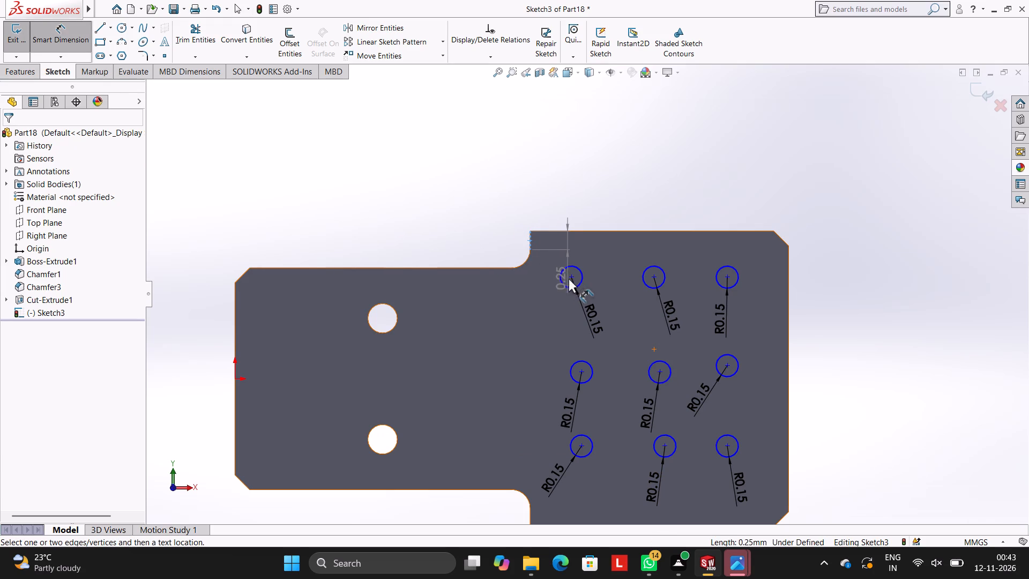
{"action": "left_click", "coordinate": [571, 276]}
{"action": "left_click", "coordinate": [562, 194]}
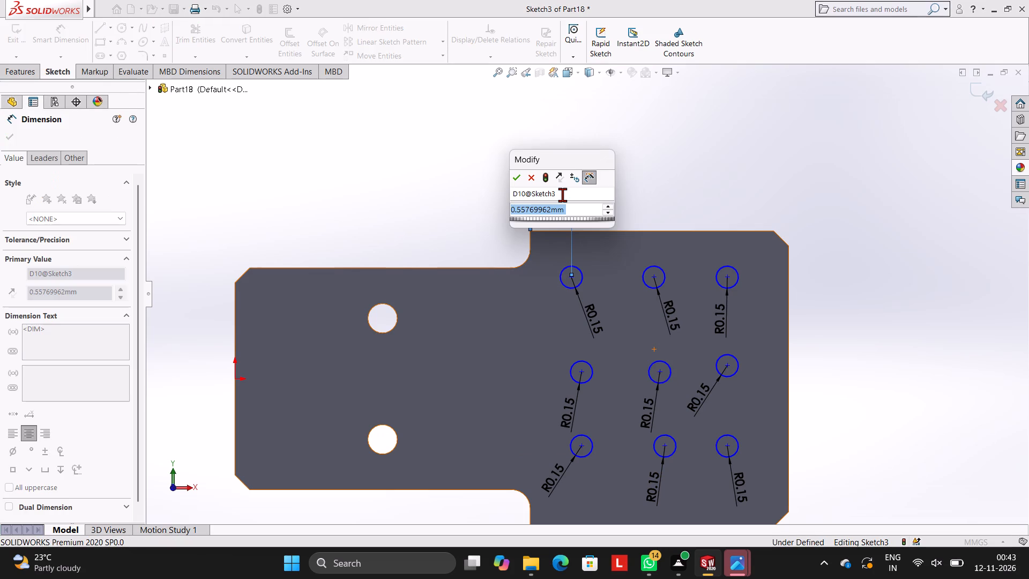
{"action": "type", "text": "0."}
{"action": "type", "text": "75"}
{"action": "key", "text": "Return"}
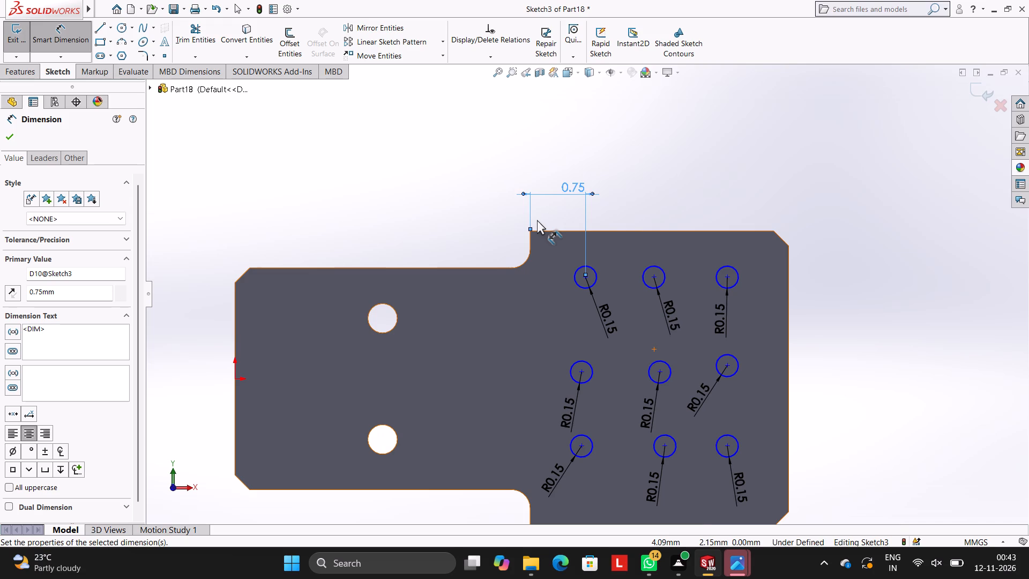
Dimension the lower row's innermost circle 0.75 mm horizontally from the same inner step edge.
{"action": "left_click", "coordinate": [579, 447]}
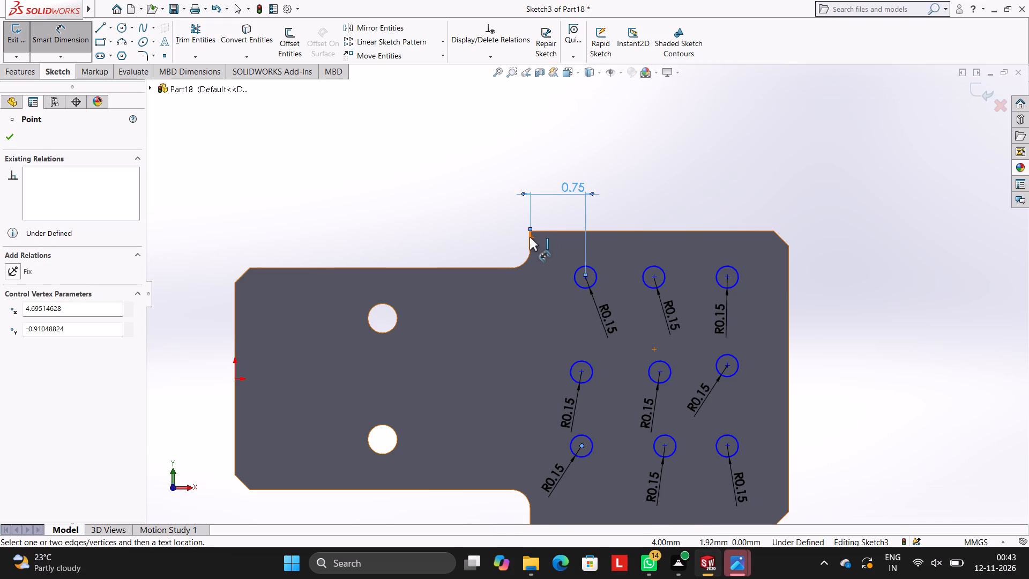
{"action": "left_click", "coordinate": [529, 236]}
{"action": "left_click", "coordinate": [568, 142]}
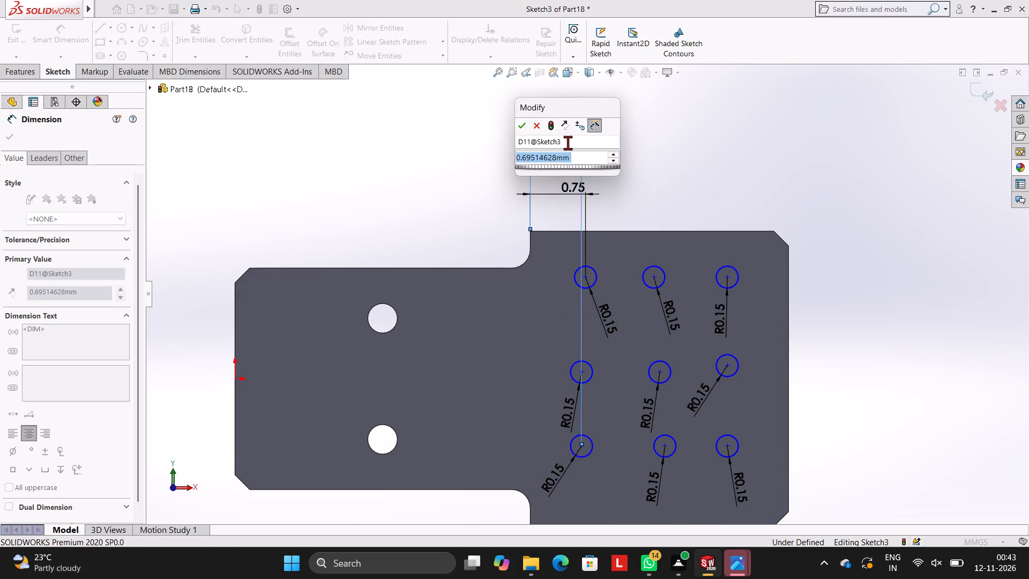
{"action": "type", "text": "0.75"}
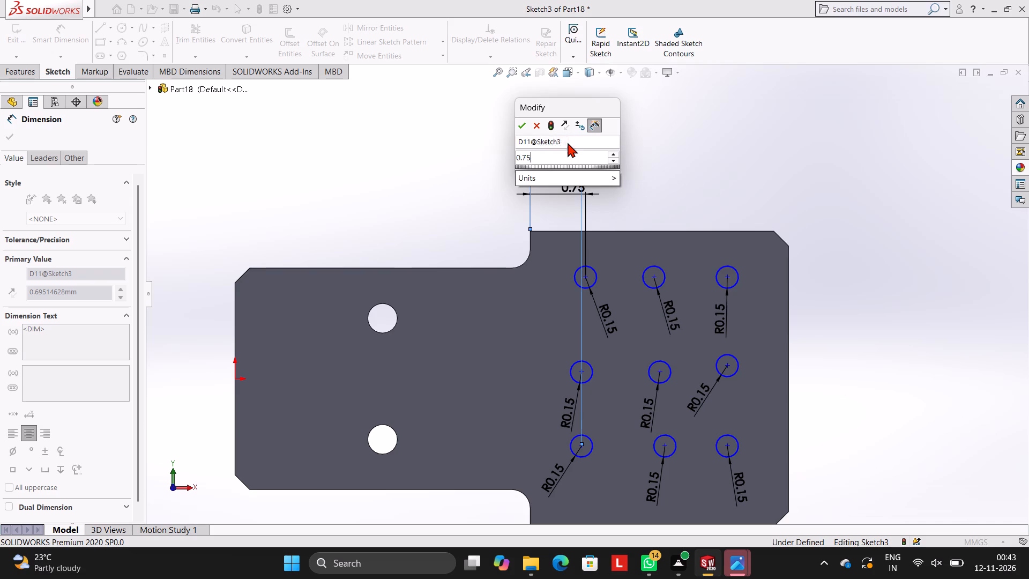
{"action": "key", "text": "Return"}
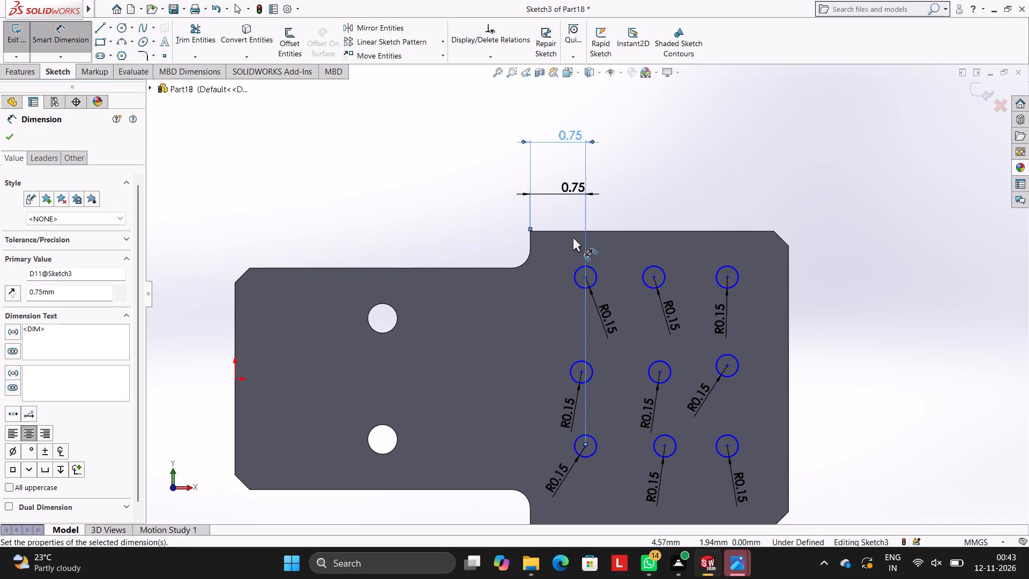
Dimension the middle row's innermost circle 0.75 mm horizontally from the inner step edge.
{"action": "scroll", "coordinate": [583, 383], "scroll_direction": "down", "scroll_amount": 3}
{"action": "scroll", "coordinate": [587, 385], "scroll_direction": "up", "scroll_amount": 3}
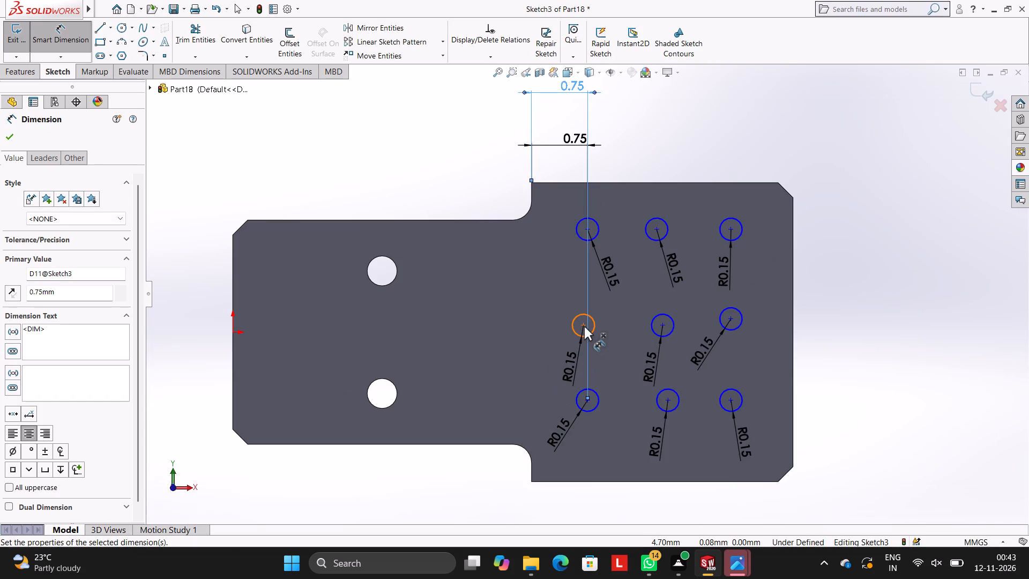
{"action": "left_click", "coordinate": [584, 325]}
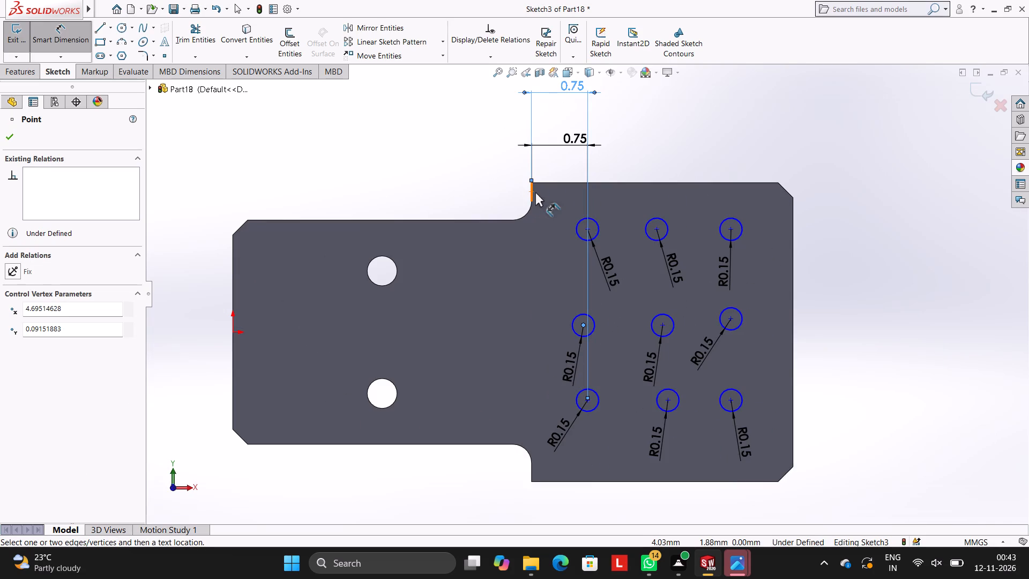
{"action": "left_click", "coordinate": [532, 189]}
{"action": "left_click", "coordinate": [550, 162]}
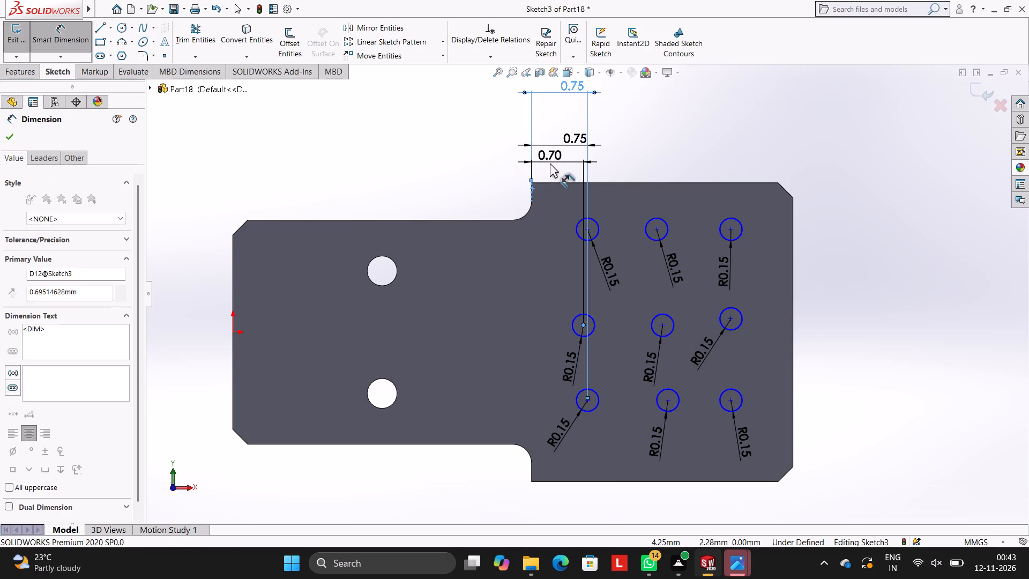
{"action": "type", "text": "0.75"}
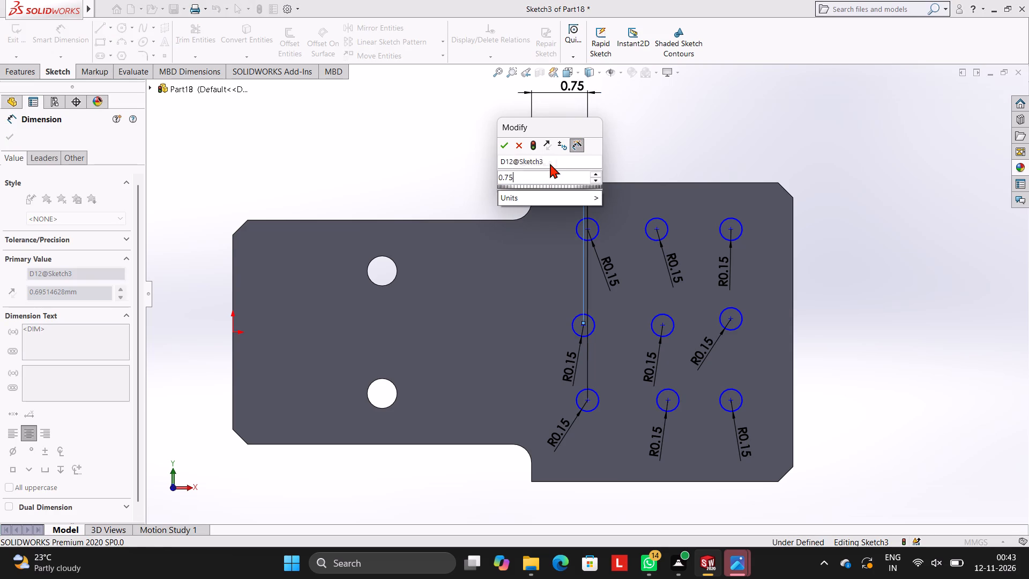
{"action": "key", "text": "Return"}
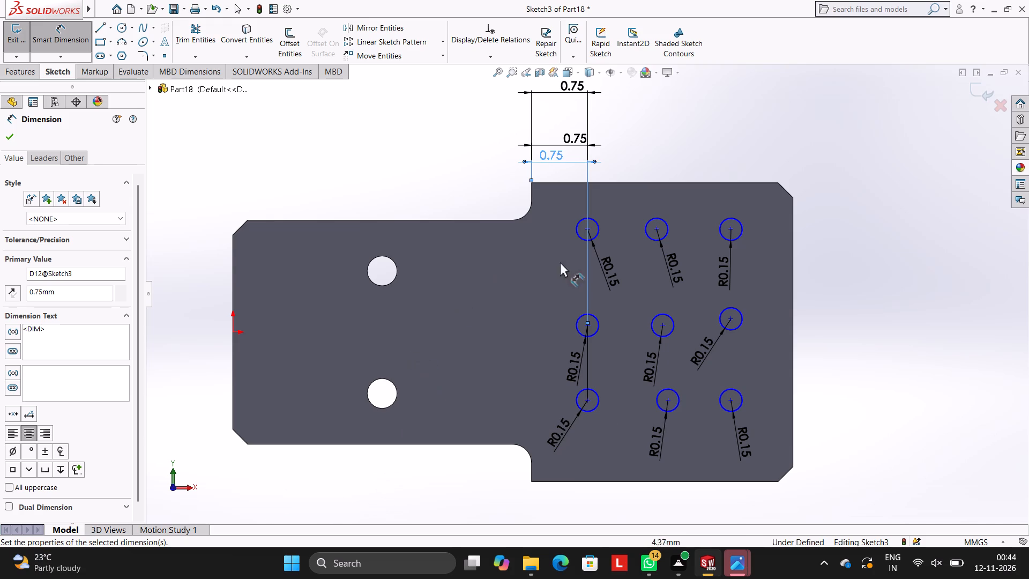
Dimension the upper row's middle circle 0.15 mm vertically from the wide section's upper edge.
{"action": "left_click", "coordinate": [655, 229]}
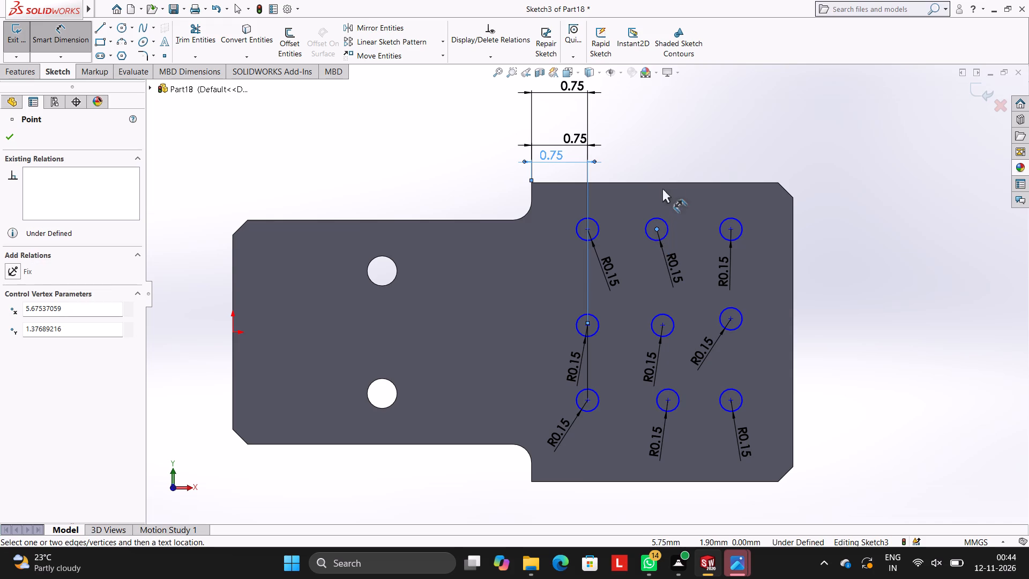
{"action": "left_click", "coordinate": [663, 183]}
{"action": "left_click", "coordinate": [852, 218]}
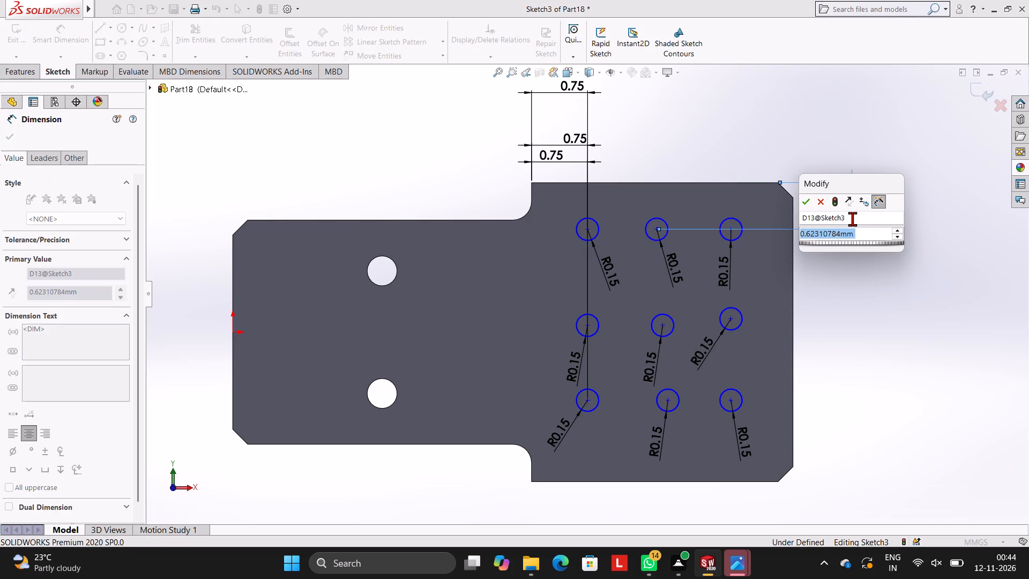
{"action": "type", "text": "0.15"}
{"action": "key", "text": "Return"}
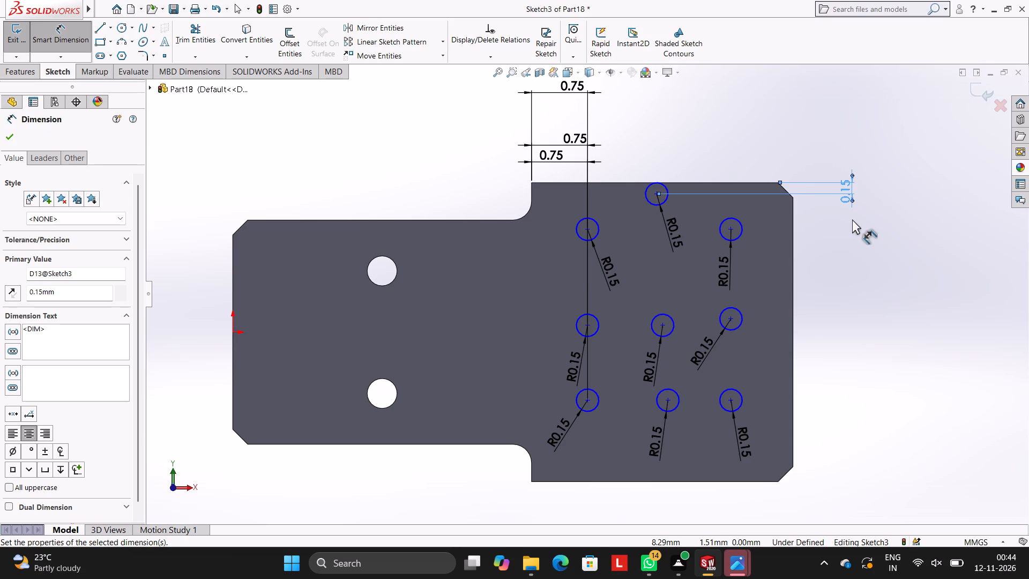
Undo the 0.15 mm value on the upper row's middle circle and delete its vertical dimension to the upper edge.
{"action": "key", "text": "ctrl+z"}
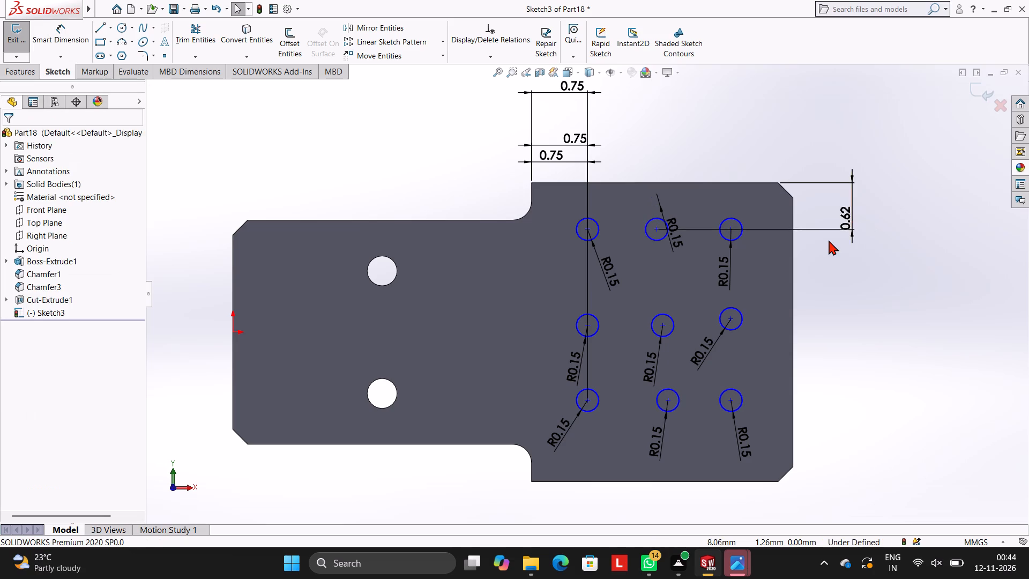
{"action": "right_click", "coordinate": [839, 221]}
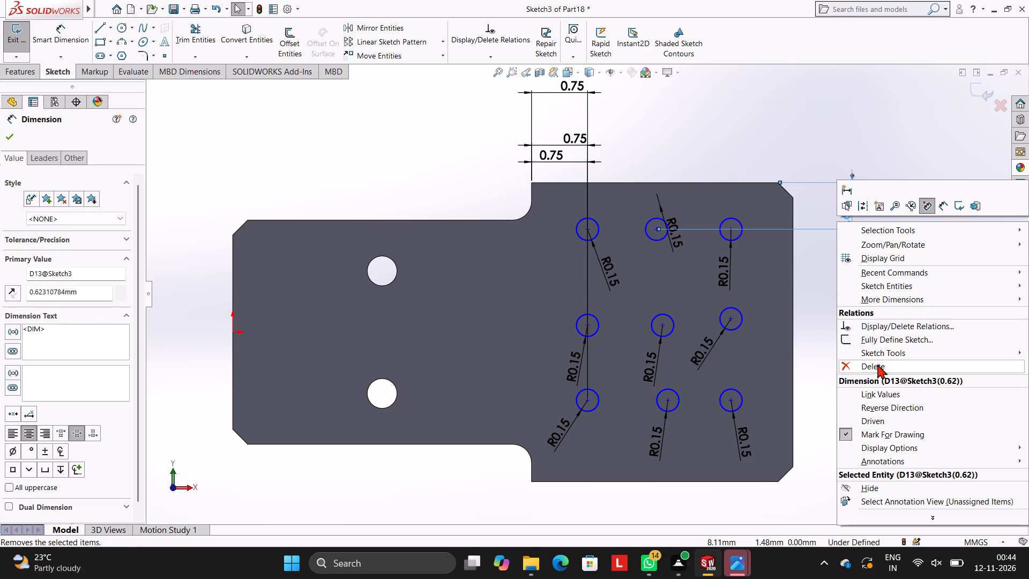
{"action": "left_click", "coordinate": [877, 363]}
Dimension the upper row's middle circle 0.75 mm vertically from the wide section's upper edge.
{"action": "left_click", "coordinate": [71, 36]}
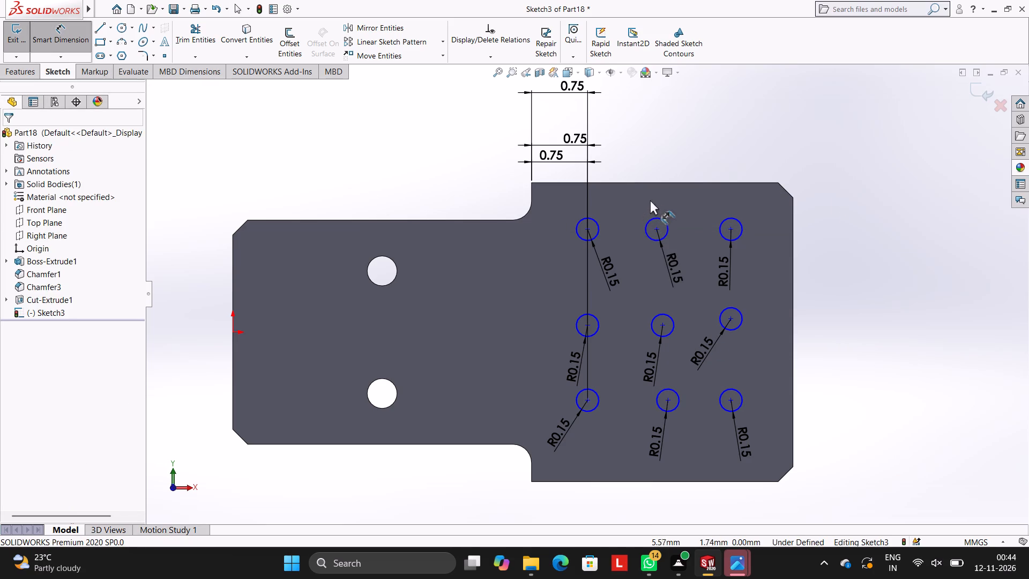
{"action": "left_click", "coordinate": [655, 182]}
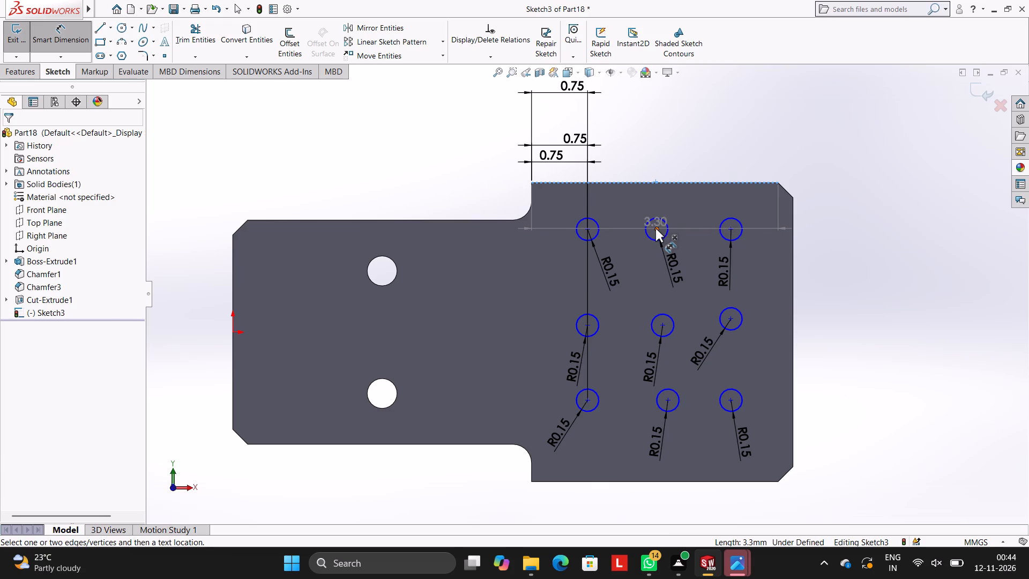
{"action": "left_click", "coordinate": [655, 228]}
{"action": "left_click", "coordinate": [867, 217]}
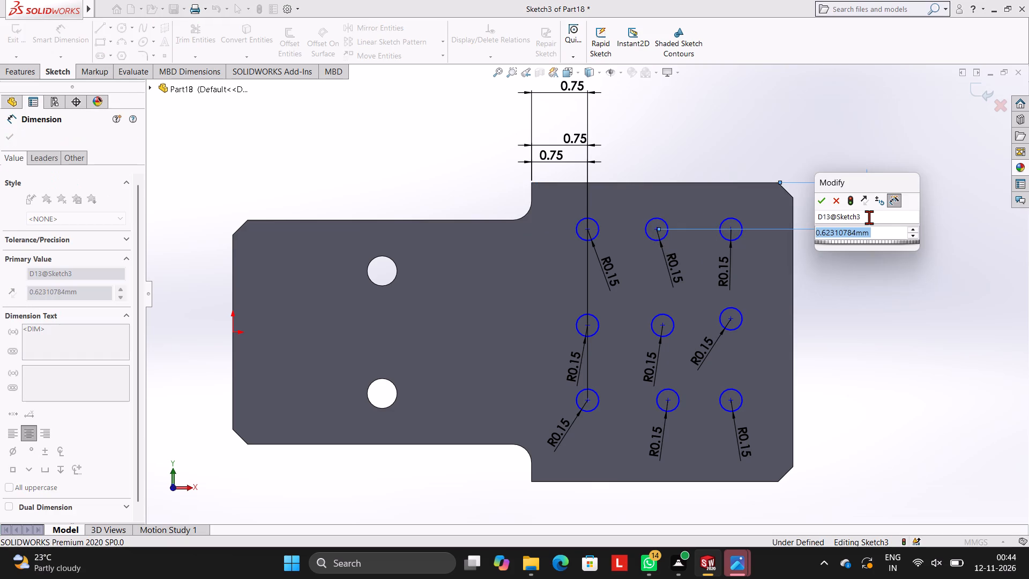
{"action": "type", "text": "0.75"}
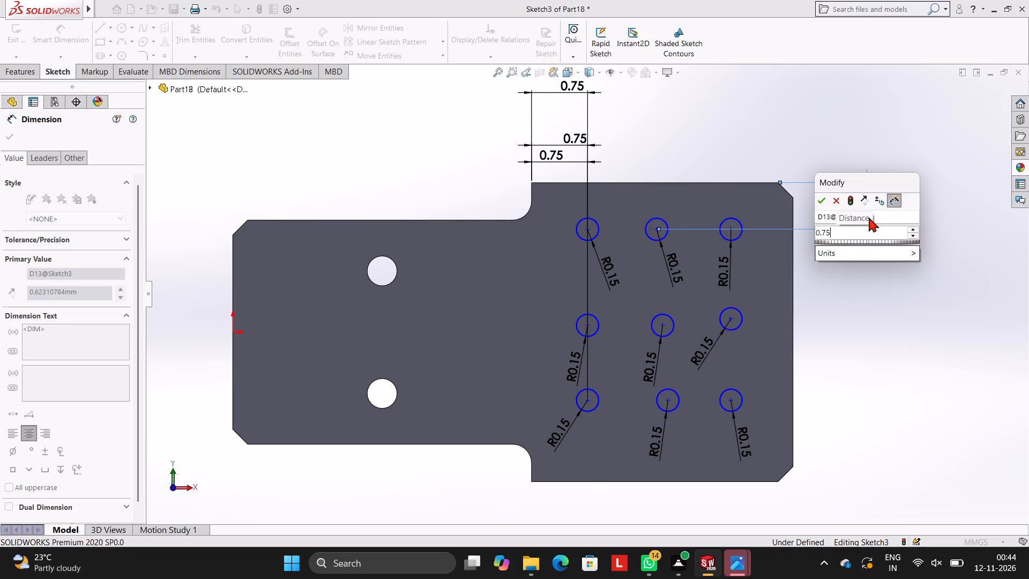
{"action": "key", "text": "Return"}
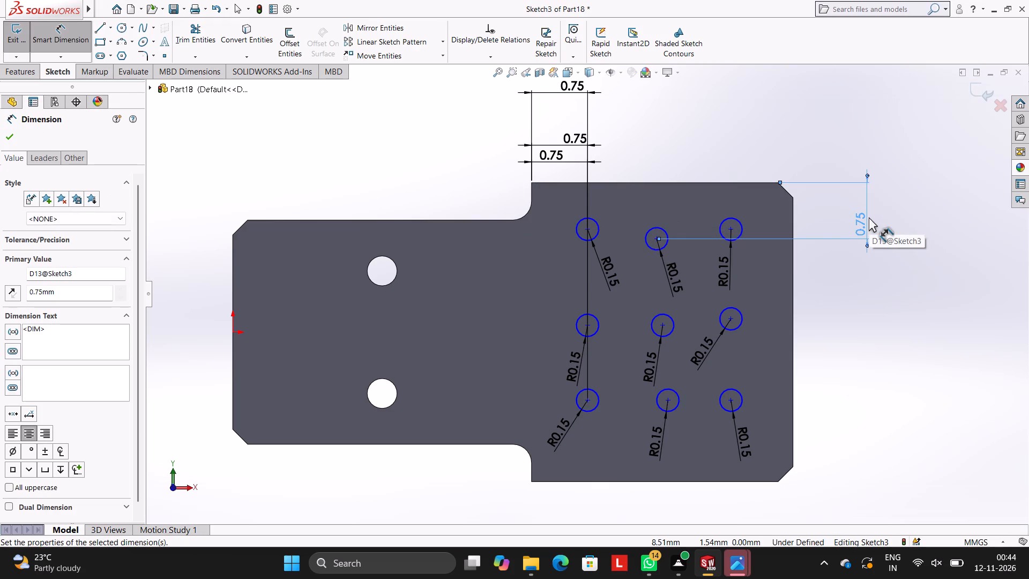
{"action": "key", "text": "Escape"}
{"action": "key", "text": "Escape"}
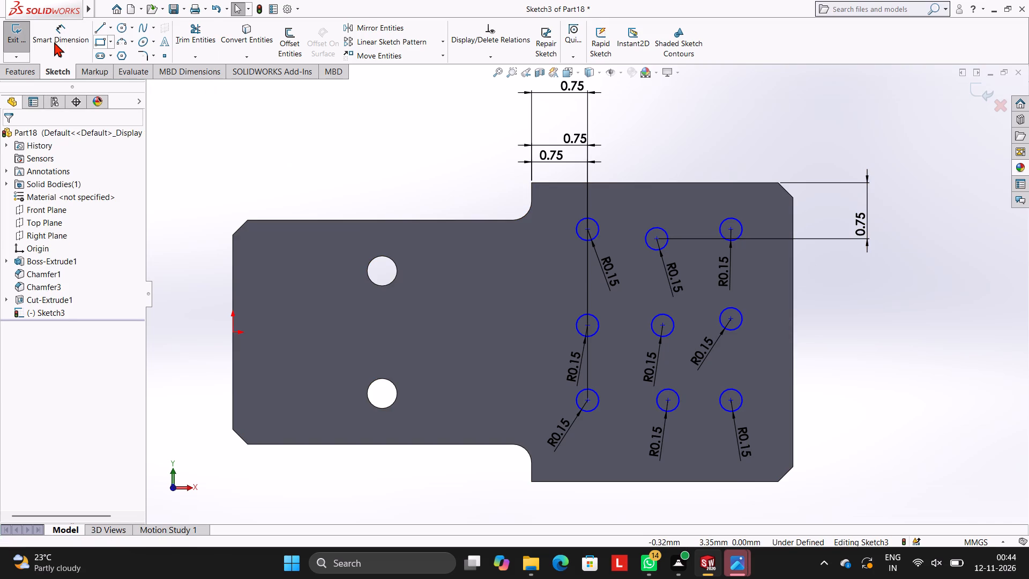
Dimension the upper row's innermost circle 0.75 mm vertically from the wide section's upper edge.
{"action": "left_click", "coordinate": [81, 40]}
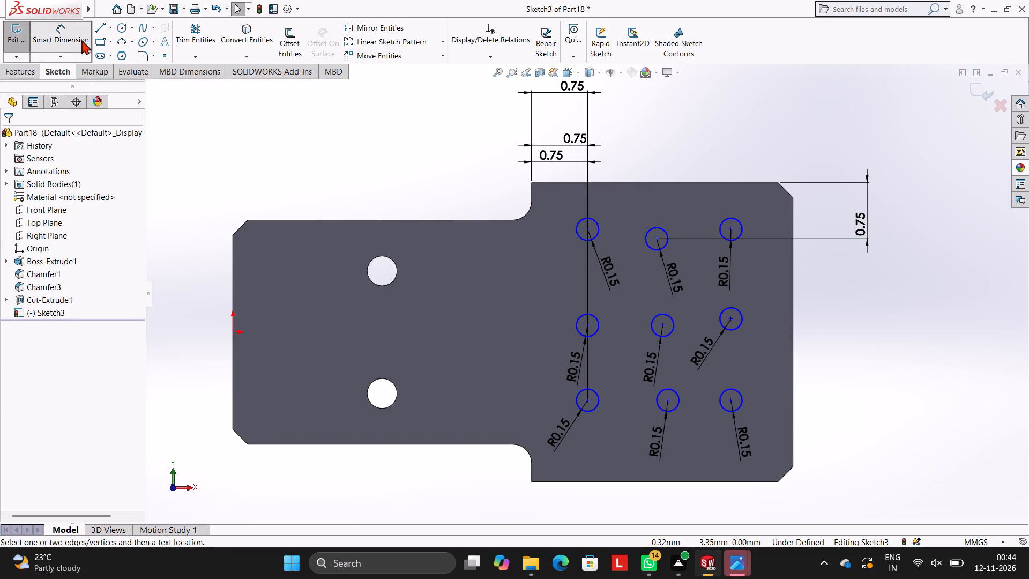
{"action": "left_click", "coordinate": [586, 228]}
{"action": "left_click", "coordinate": [607, 182]}
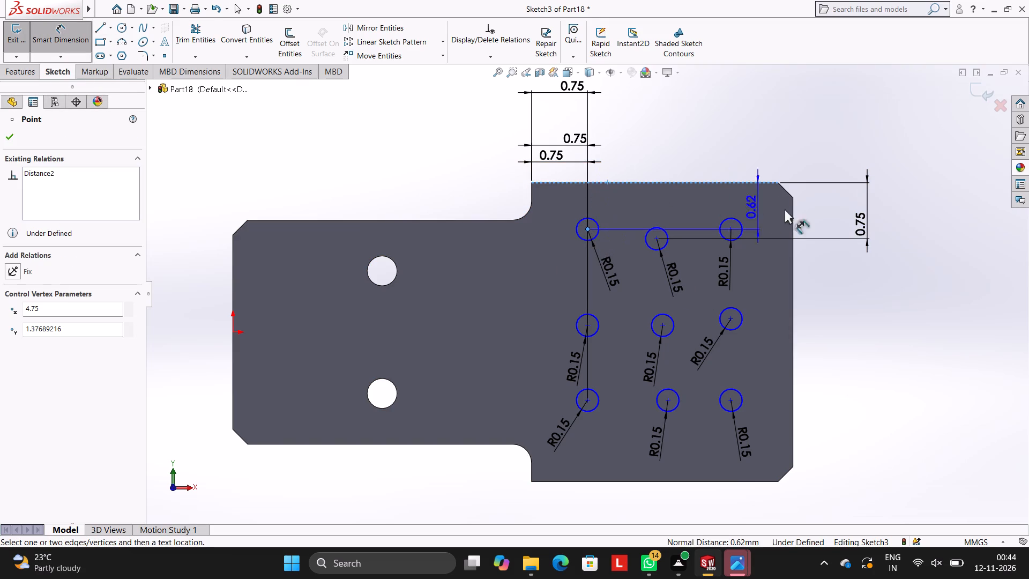
{"action": "left_click", "coordinate": [904, 205]}
{"action": "type", "text": "0."}
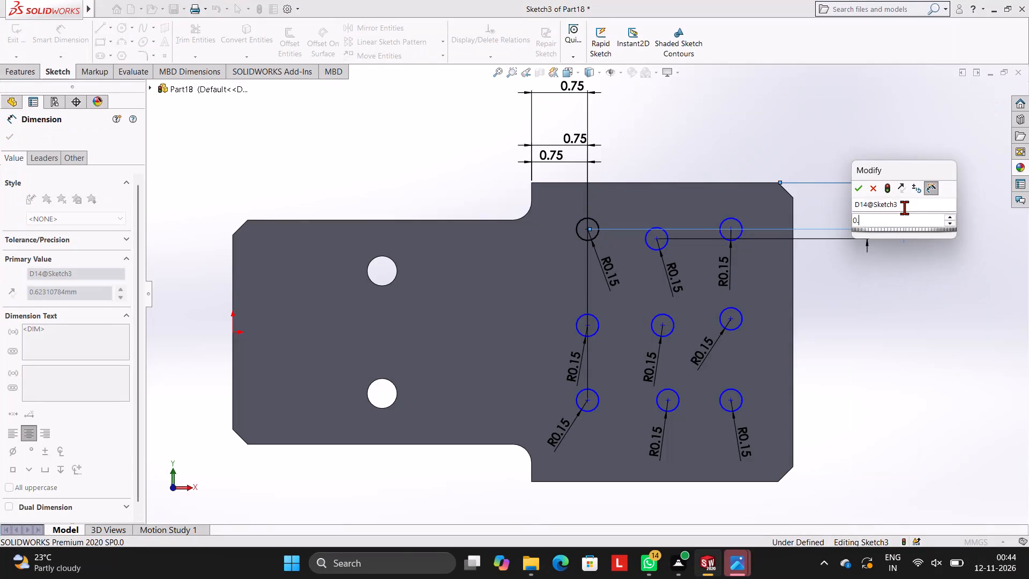
{"action": "key", "text": "7"}
{"action": "key", "text": "5"}
{"action": "key", "text": "Return"}
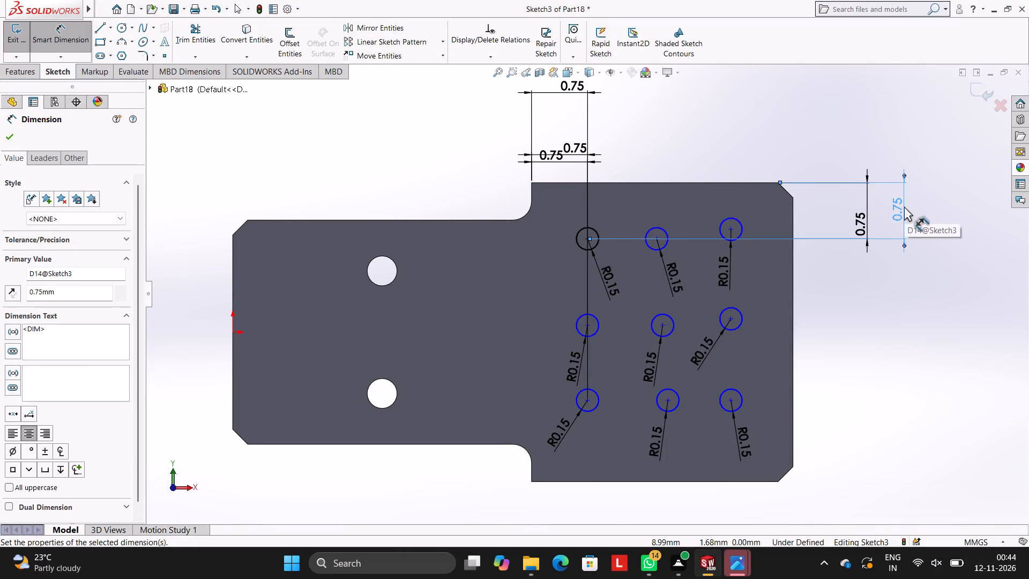
{"action": "key", "text": "Escape"}
{"action": "key", "text": "Escape"}
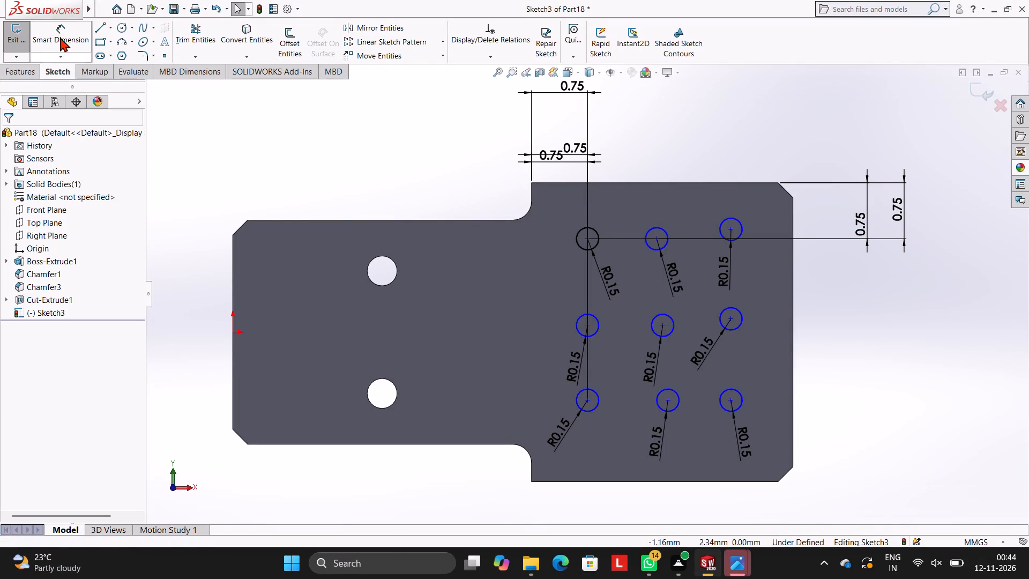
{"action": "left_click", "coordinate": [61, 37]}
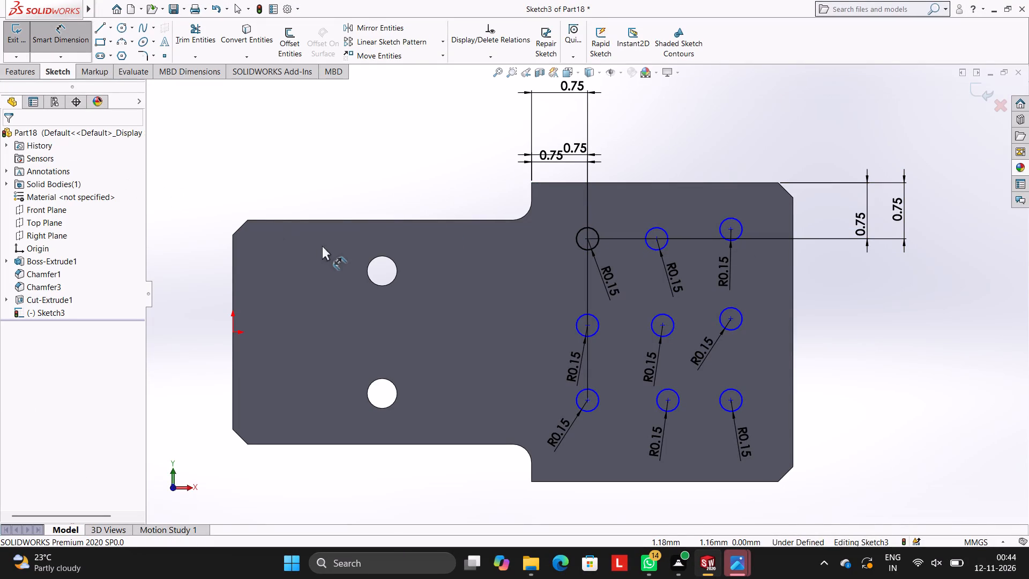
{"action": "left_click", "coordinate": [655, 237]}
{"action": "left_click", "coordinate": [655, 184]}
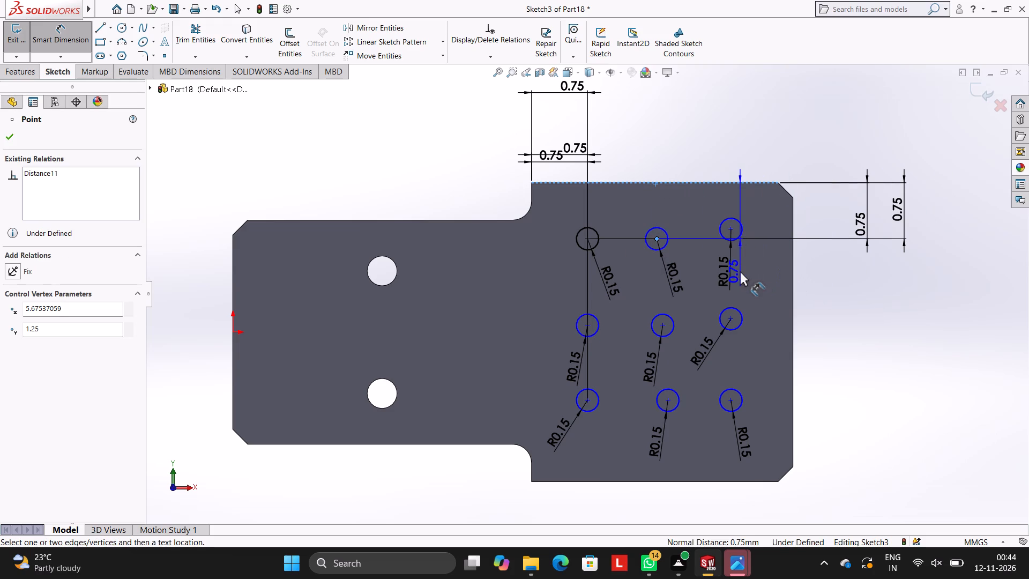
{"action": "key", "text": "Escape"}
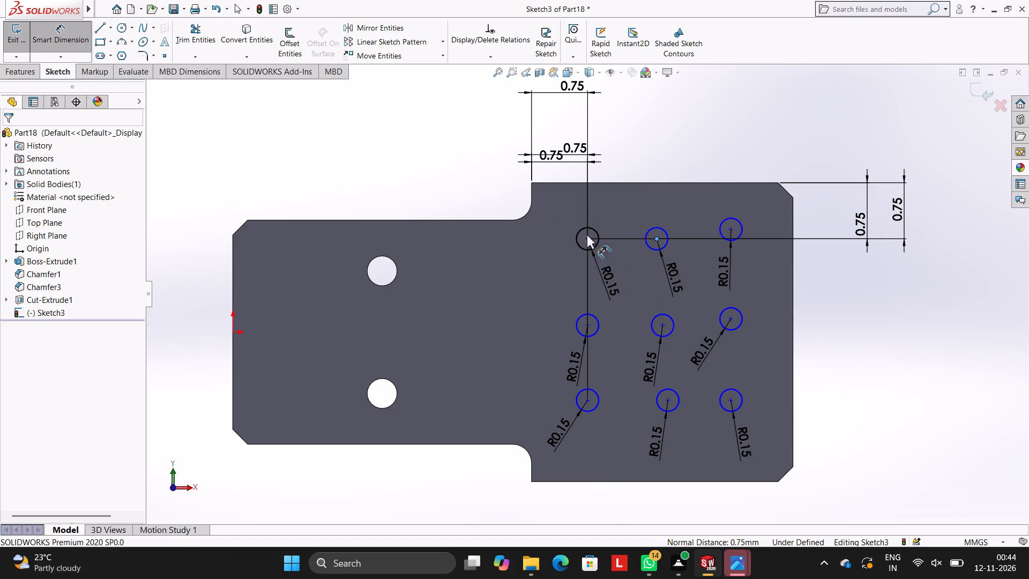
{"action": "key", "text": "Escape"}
Dimension the horizontal spacing between the upper row's middle and outermost circles as 1.00 mm.
{"action": "left_click", "coordinate": [656, 240]}
{"action": "left_click", "coordinate": [728, 229]}
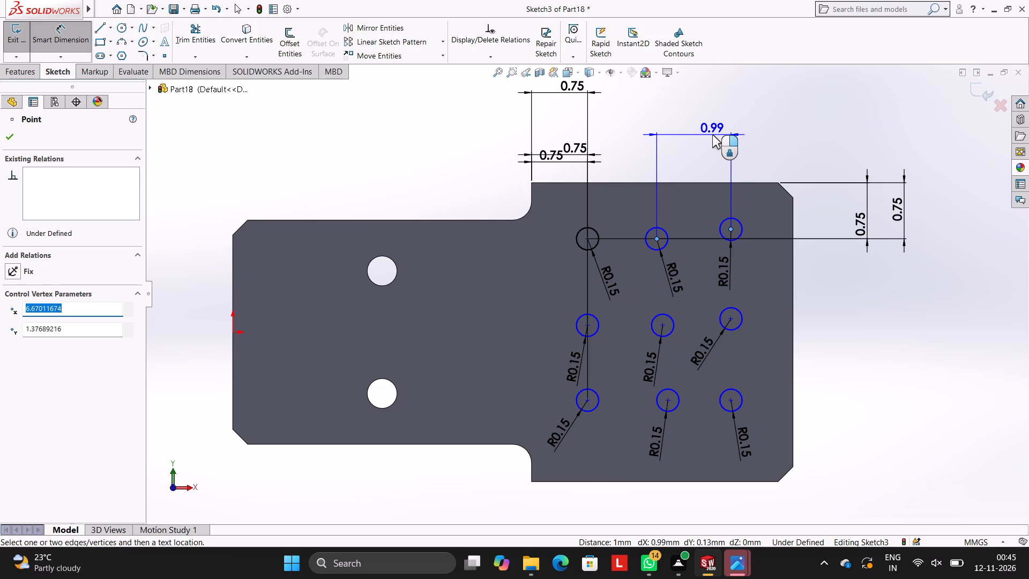
{"action": "left_click", "coordinate": [712, 135]}
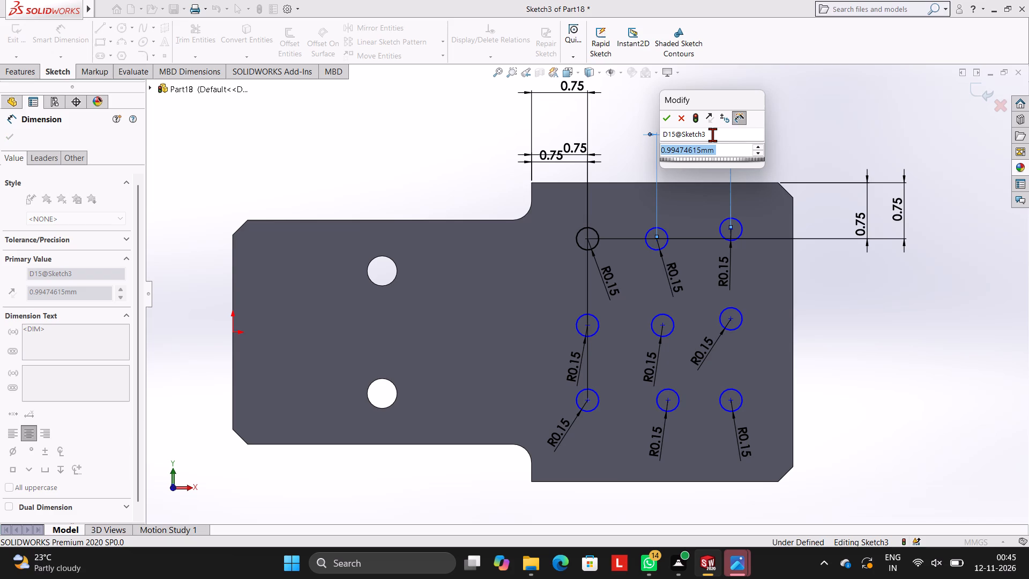
{"action": "key", "text": "1"}
{"action": "key", "text": "period"}
{"action": "type", "text": "00"}
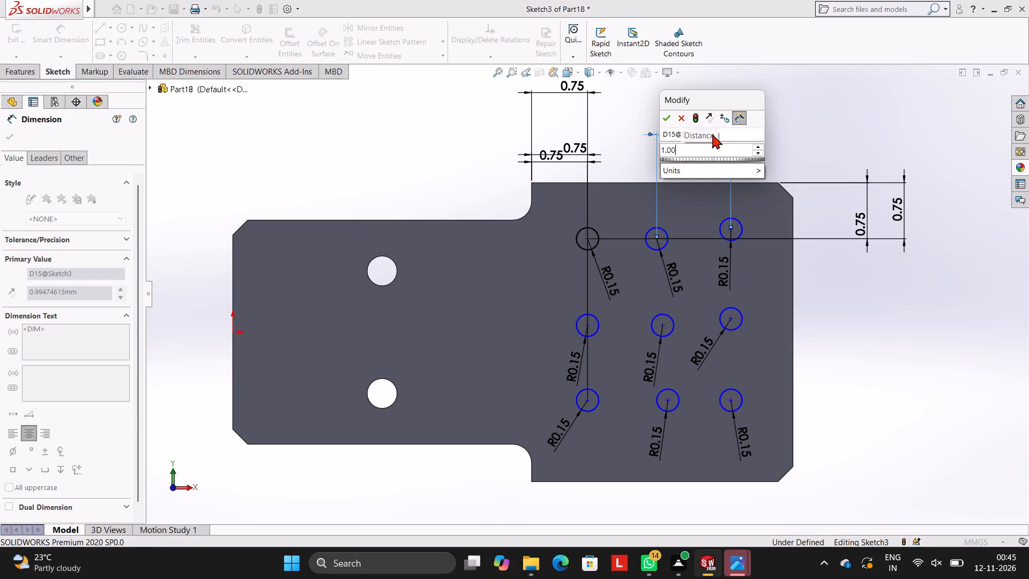
{"action": "key", "text": "Return"}
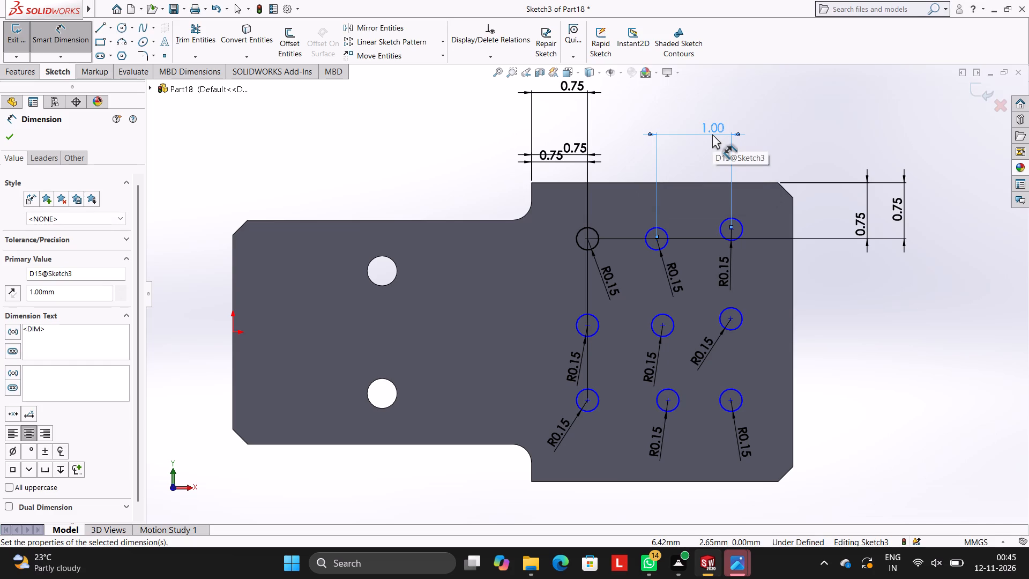
{"action": "key", "text": "Escape"}
{"action": "key", "text": "Escape"}
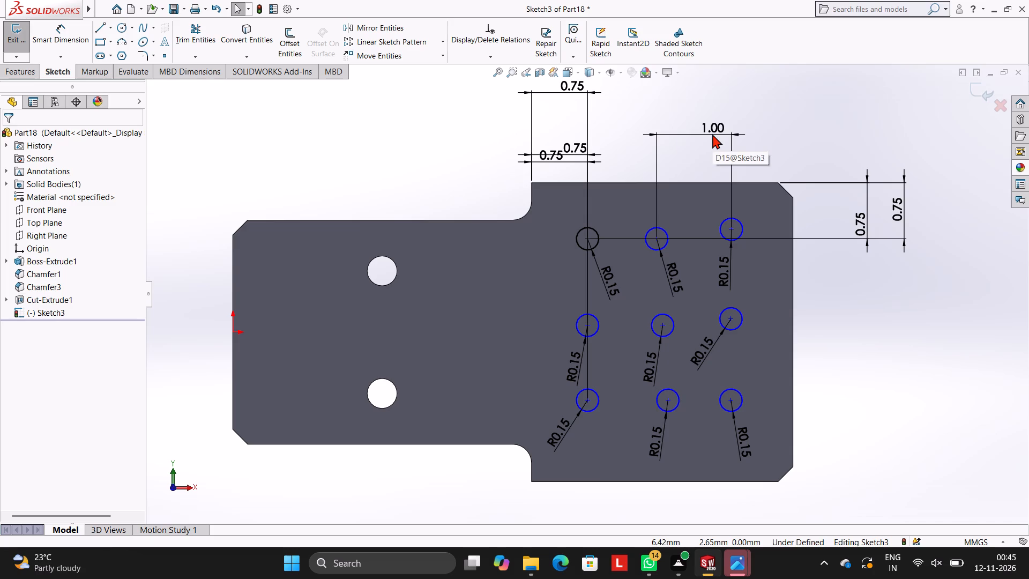
Dimension the upper row's outermost circle 0.75 mm vertically from the wide section's upper edge.
{"action": "left_click", "coordinate": [65, 34]}
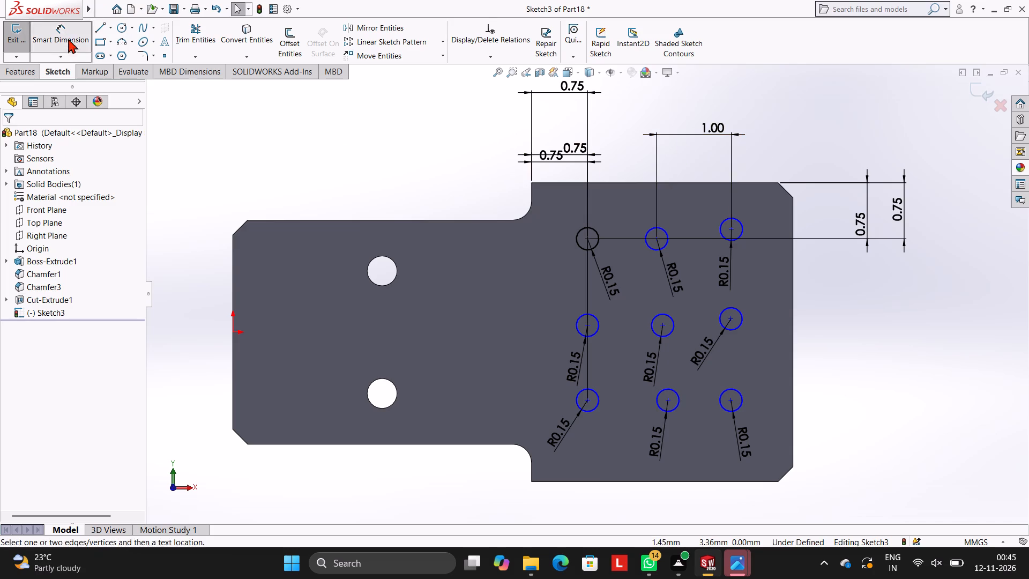
{"action": "left_click", "coordinate": [733, 231]}
{"action": "left_click", "coordinate": [713, 184]}
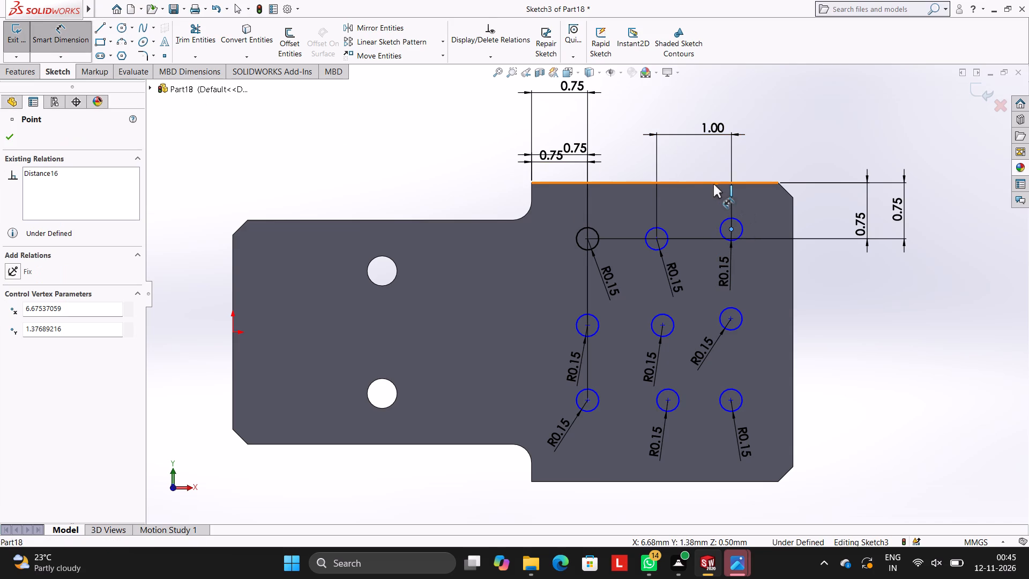
{"action": "left_click", "coordinate": [929, 201]}
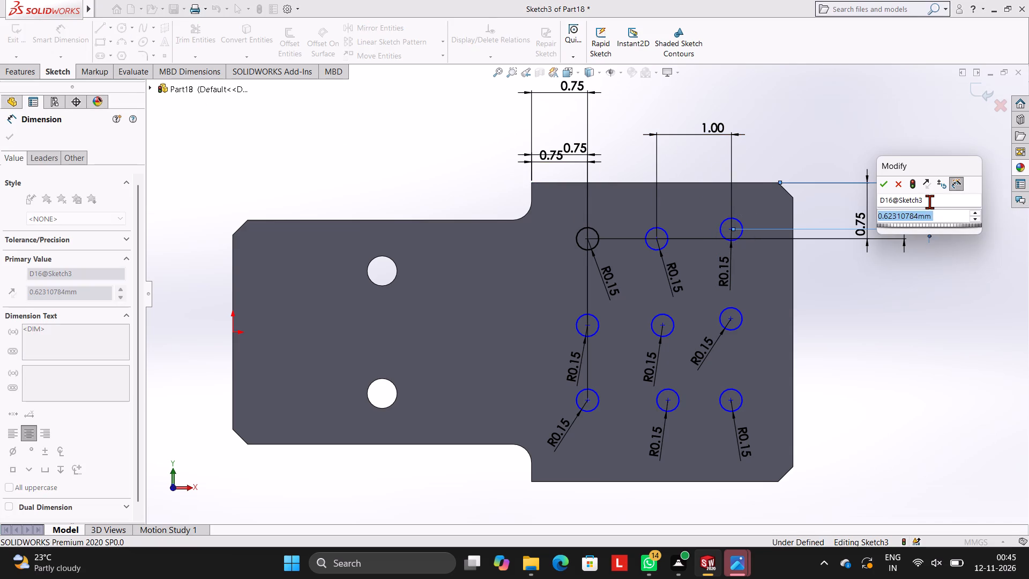
{"action": "key", "text": "0"}
{"action": "key", "text": "period"}
{"action": "key", "text": "7"}
{"action": "key", "text": "5"}
{"action": "key", "text": "Return"}
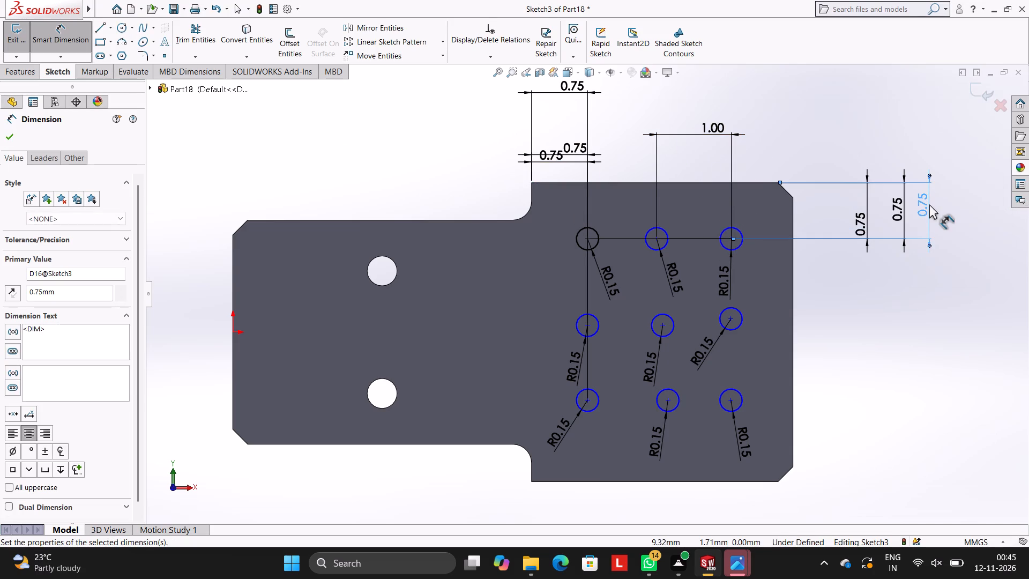
{"action": "key", "text": "Escape"}
{"action": "key", "text": "Escape"}
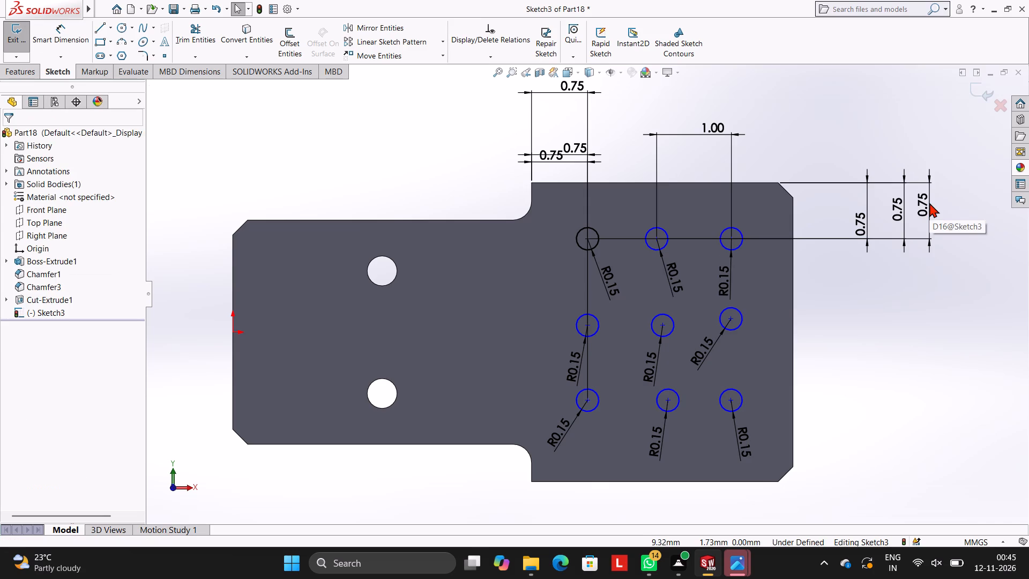
Dimension the vertical spacing between the outermost circles of the upper and middle rows as 1.25 mm.
{"action": "left_click", "coordinate": [728, 237]}
{"action": "left_click", "coordinate": [730, 321]}
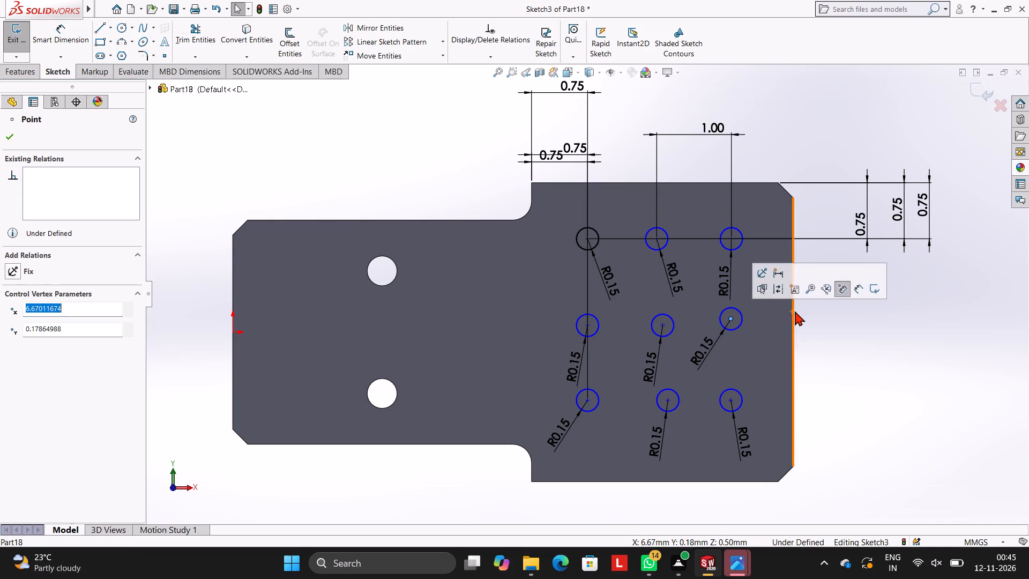
{"action": "left_click", "coordinate": [76, 29]}
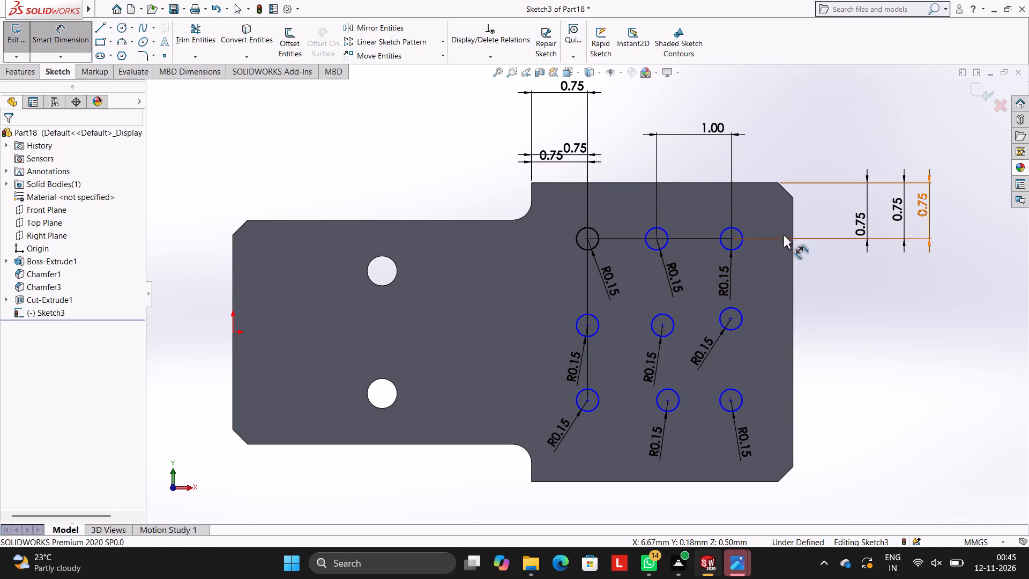
{"action": "left_click", "coordinate": [732, 236]}
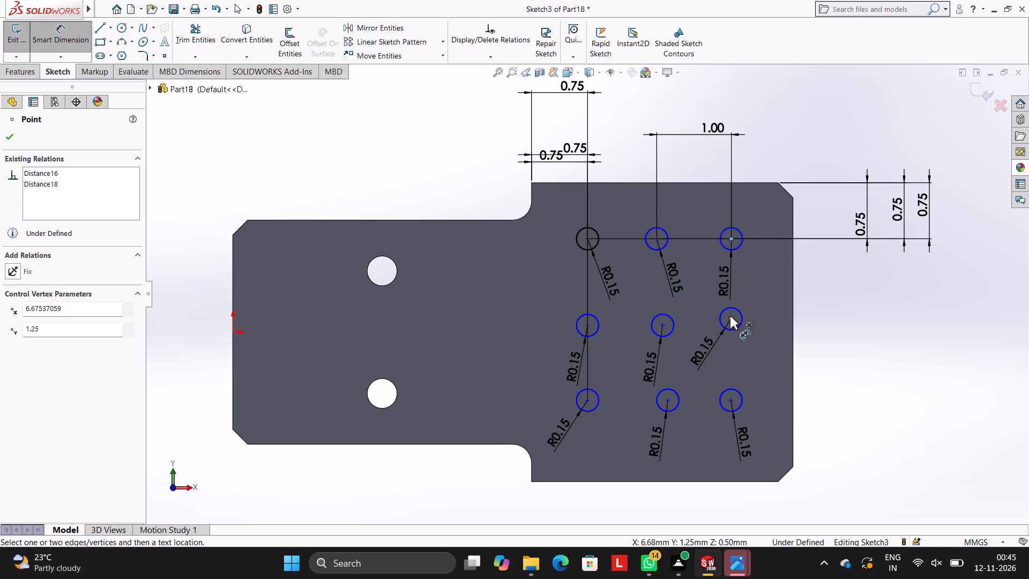
{"action": "left_click", "coordinate": [730, 316]}
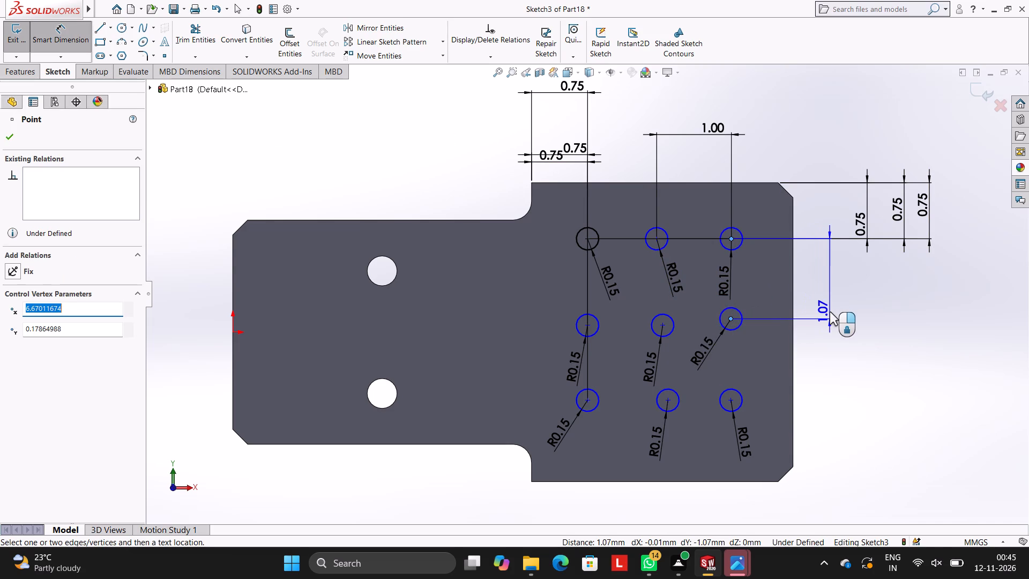
{"action": "left_click", "coordinate": [837, 285]}
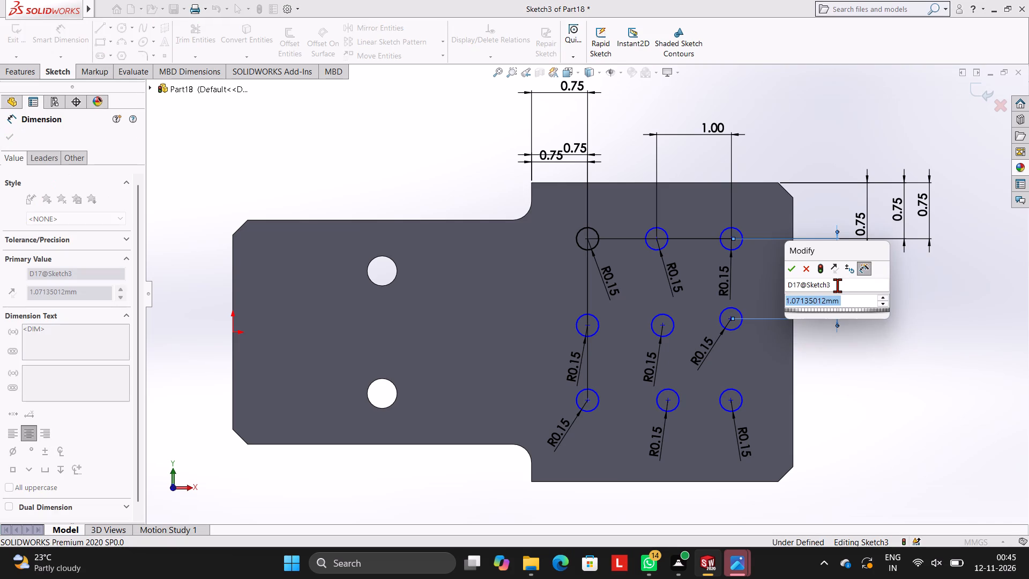
{"action": "type", "text": "1."}
{"action": "type", "text": "25"}
{"action": "key", "text": "Return"}
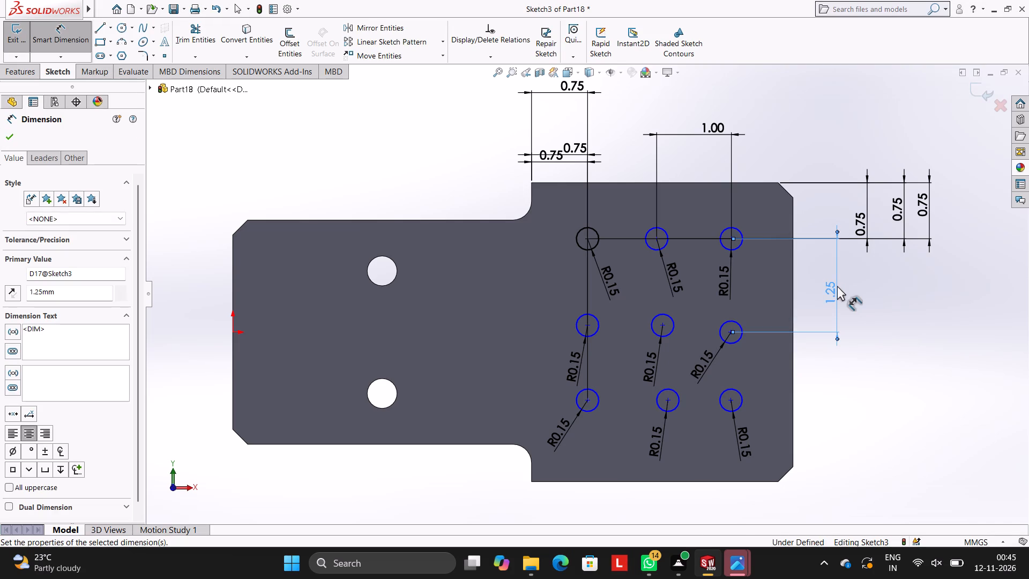
{"action": "key", "text": "Escape"}
{"action": "key", "text": "Escape"}
{"action": "key", "text": "Escape"}
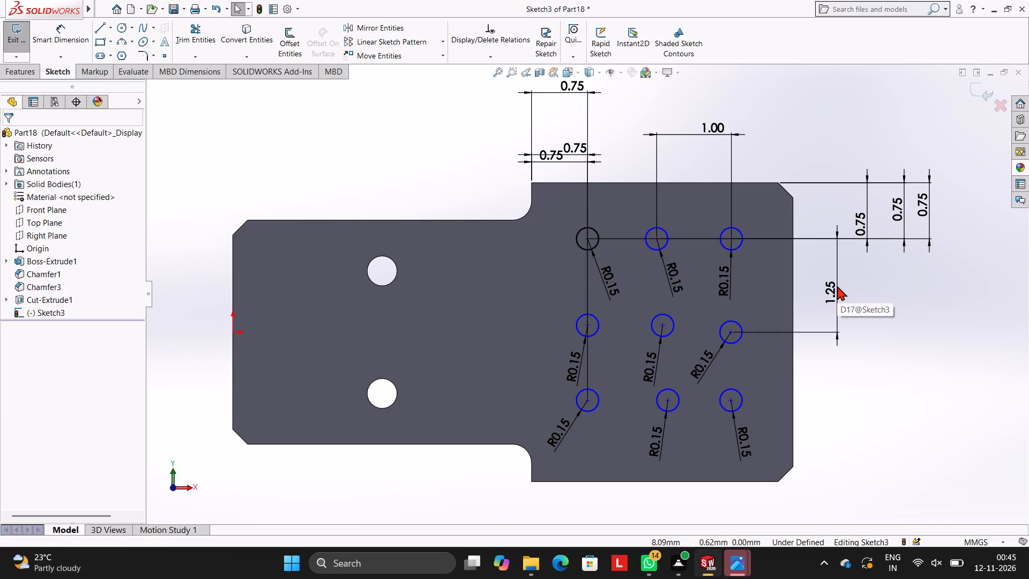
Dimension the vertical spacing between the outermost circles of the middle and lower rows as 1.25 mm.
{"action": "left_click", "coordinate": [86, 40]}
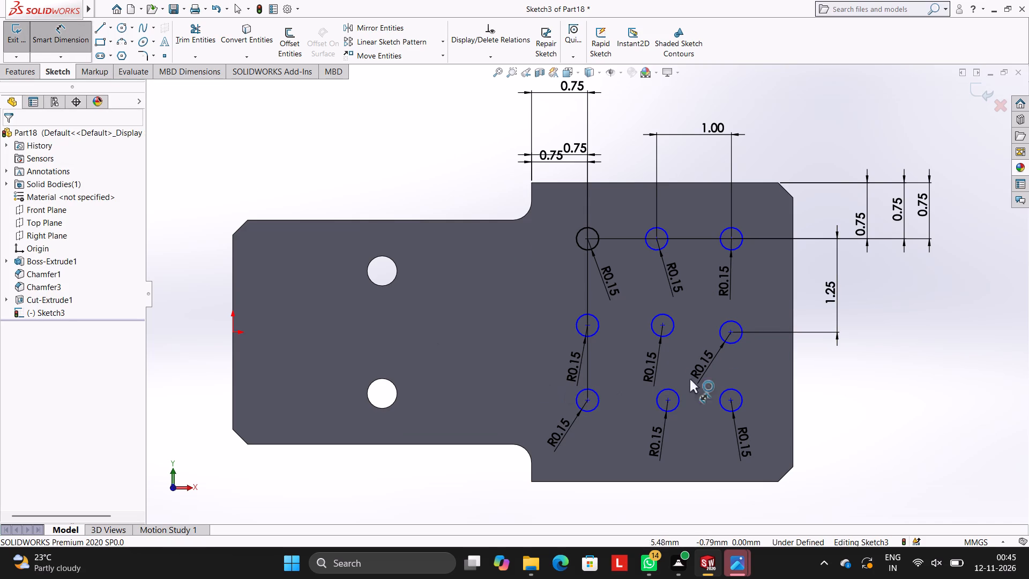
{"action": "left_click", "coordinate": [732, 332]}
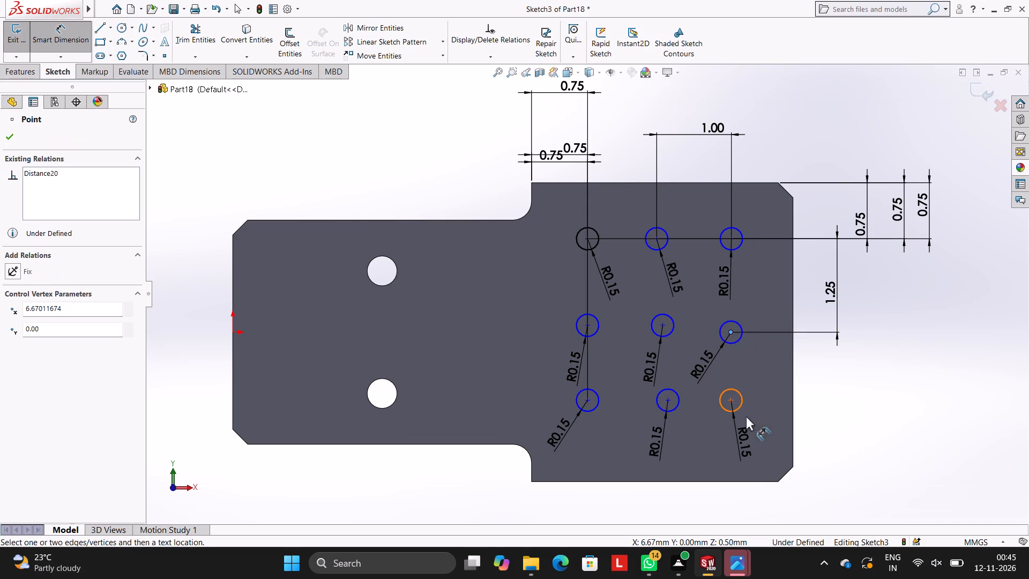
{"action": "left_click", "coordinate": [728, 401]}
{"action": "left_click", "coordinate": [846, 379]}
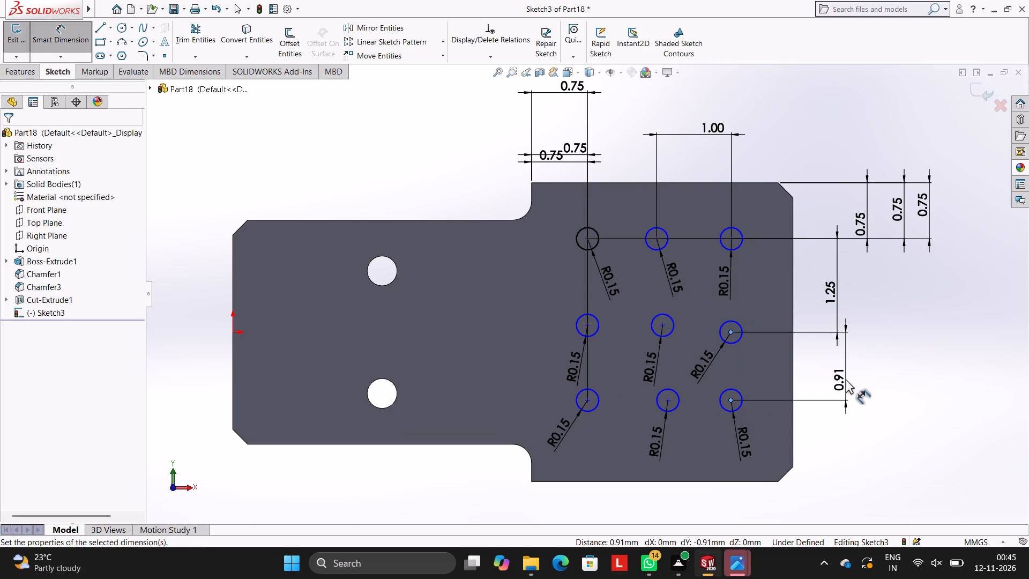
{"action": "type", "text": "1."}
{"action": "type", "text": "25"}
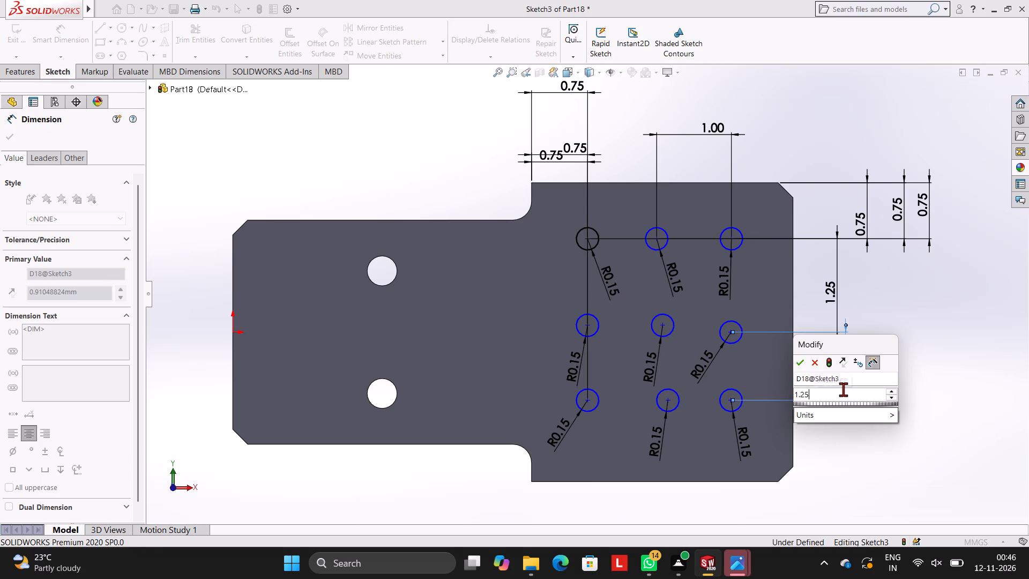
{"action": "key", "text": "Return"}
{"action": "key", "text": "Escape"}
{"action": "key", "text": "Escape"}
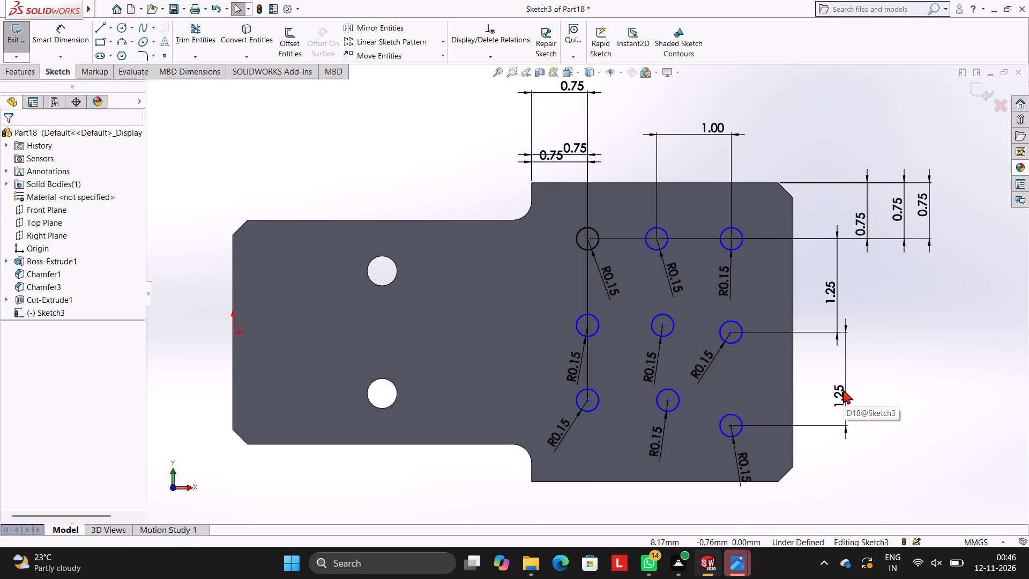
{"action": "key", "text": "Escape"}
{"action": "key", "text": "Escape"}
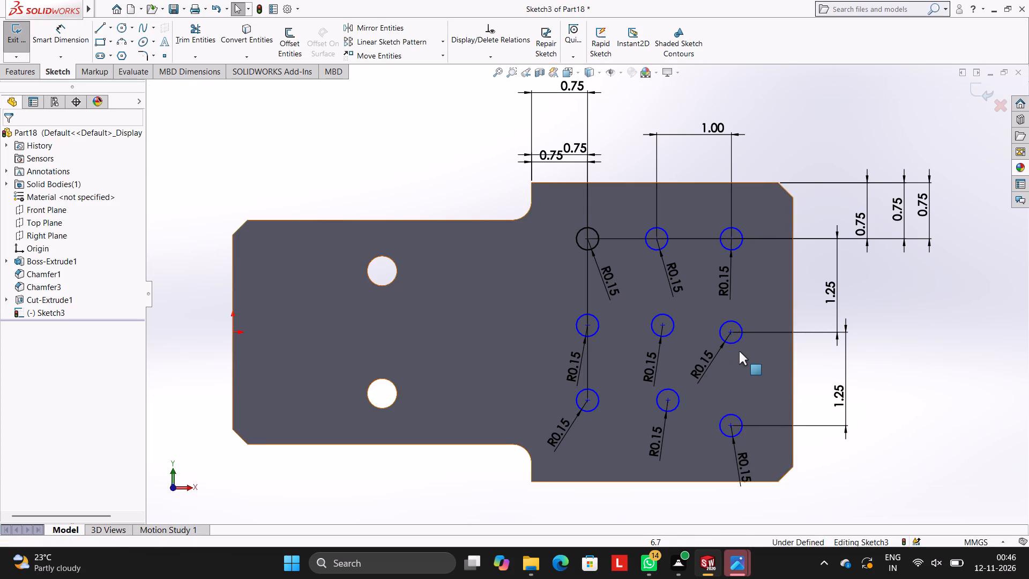
Dimension the vertical spacing between the middle circles of the upper and middle rows as 1.25 mm.
{"action": "scroll", "coordinate": [739, 351], "scroll_direction": "up", "scroll_amount": 1}
{"action": "scroll", "coordinate": [739, 351], "scroll_direction": "down", "scroll_amount": 1}
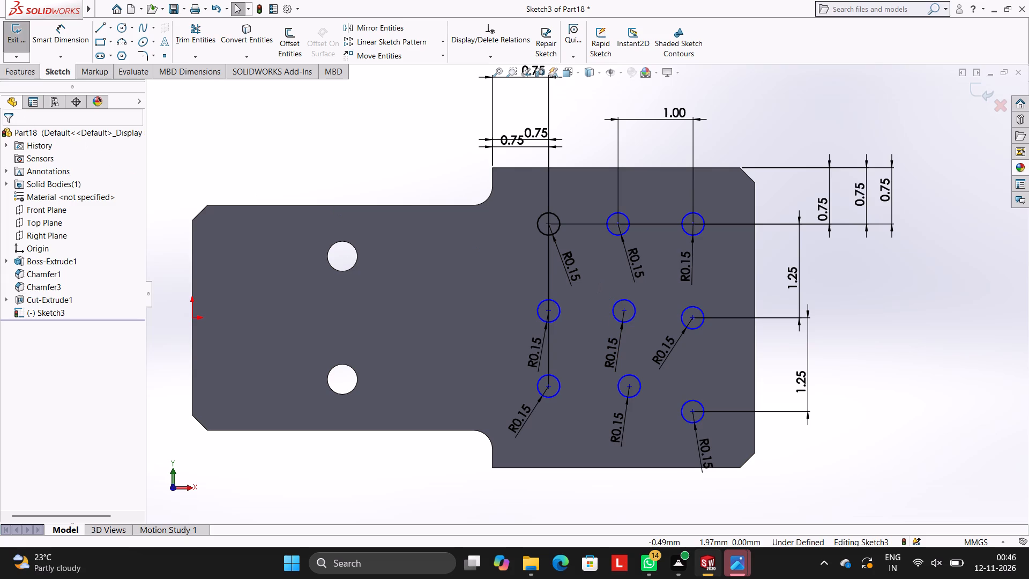
{"action": "left_click_drag", "start_coordinate": [45, 37], "coordinate": [51, 38]}
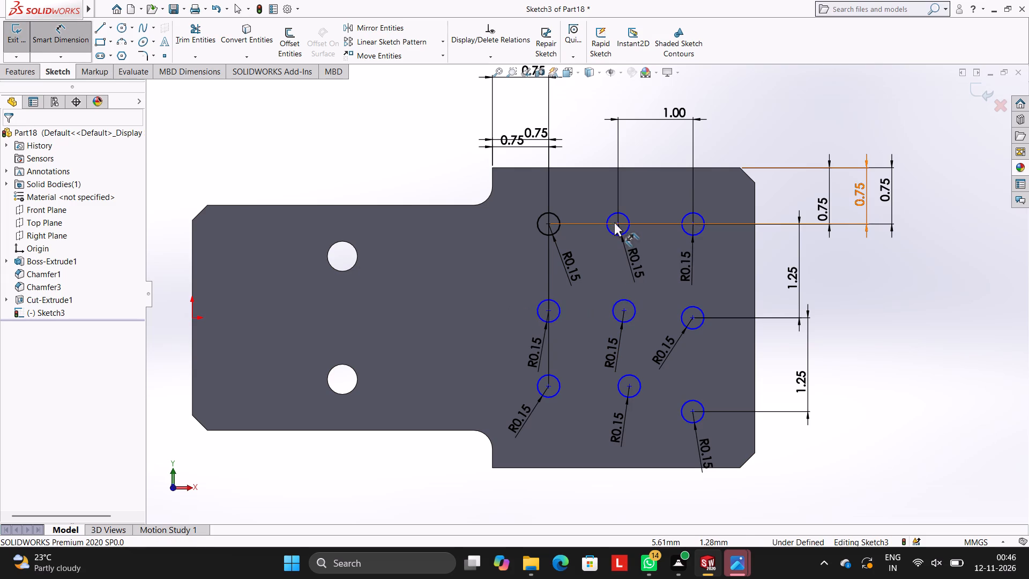
{"action": "left_click", "coordinate": [618, 225]}
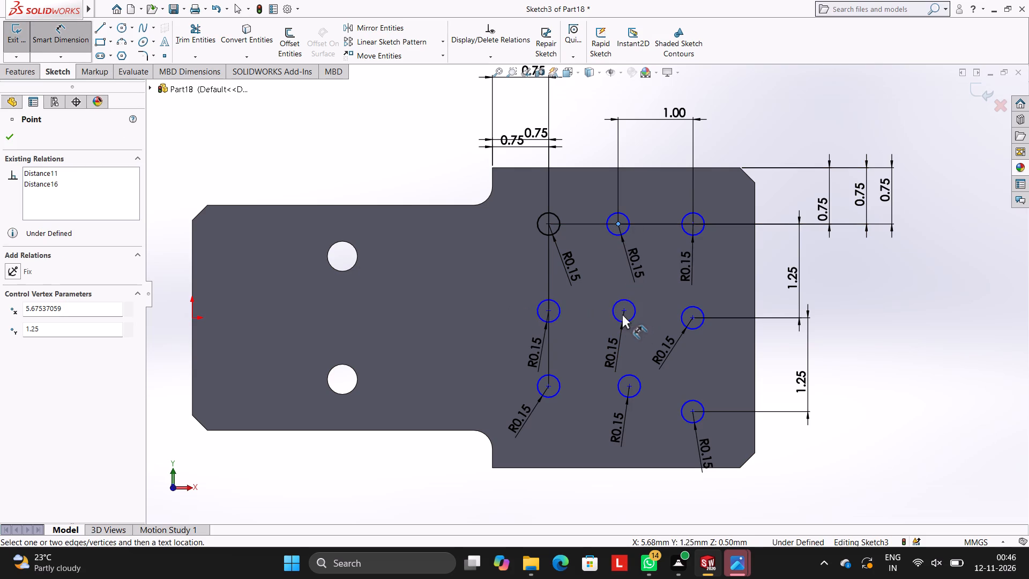
{"action": "left_click", "coordinate": [624, 310]}
{"action": "left_click", "coordinate": [833, 286]}
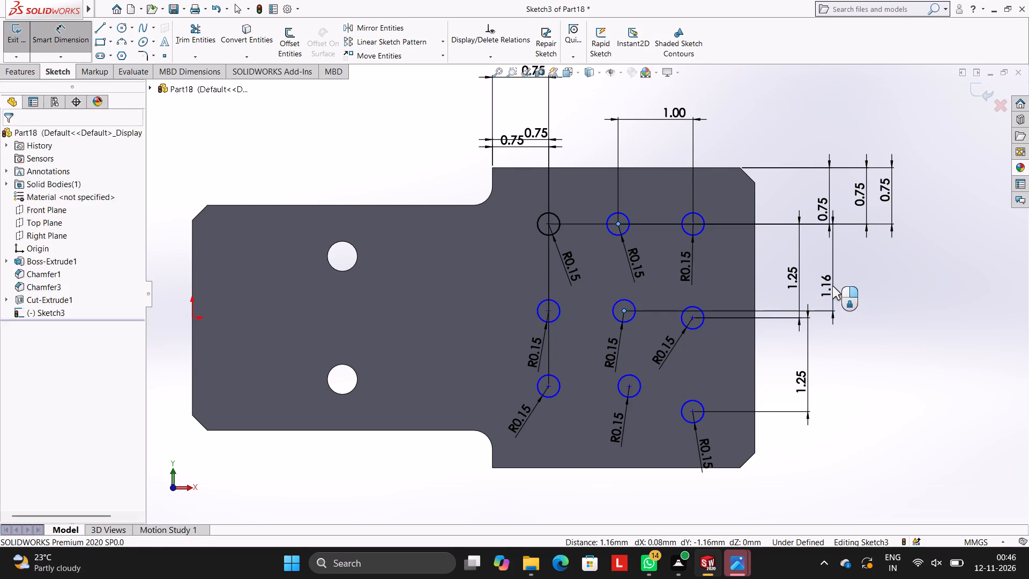
{"action": "type", "text": "1.25"}
{"action": "key", "text": "Return"}
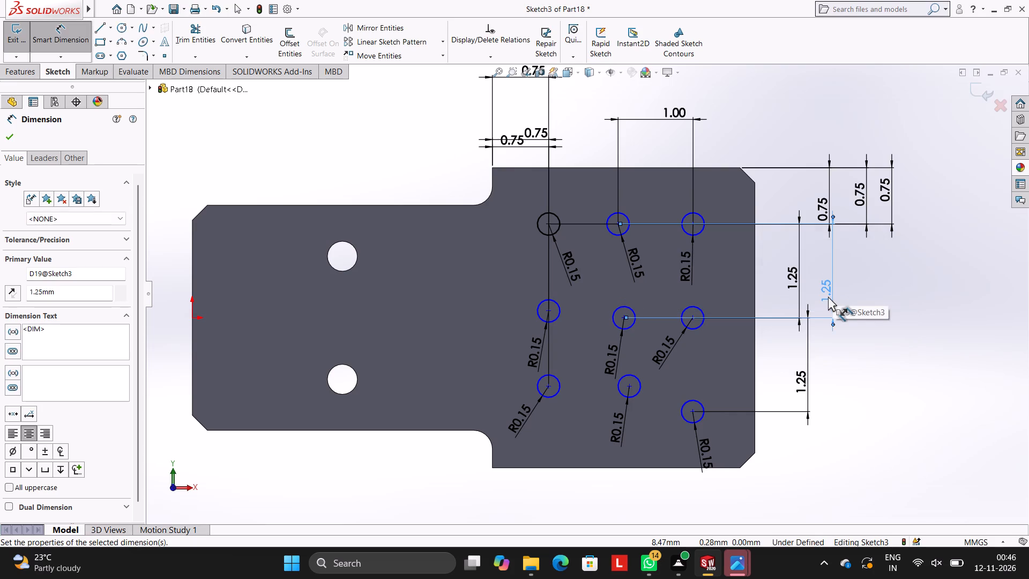
{"action": "key", "text": "Escape"}
{"action": "key", "text": "Escape"}
{"action": "key", "text": "Escape"}
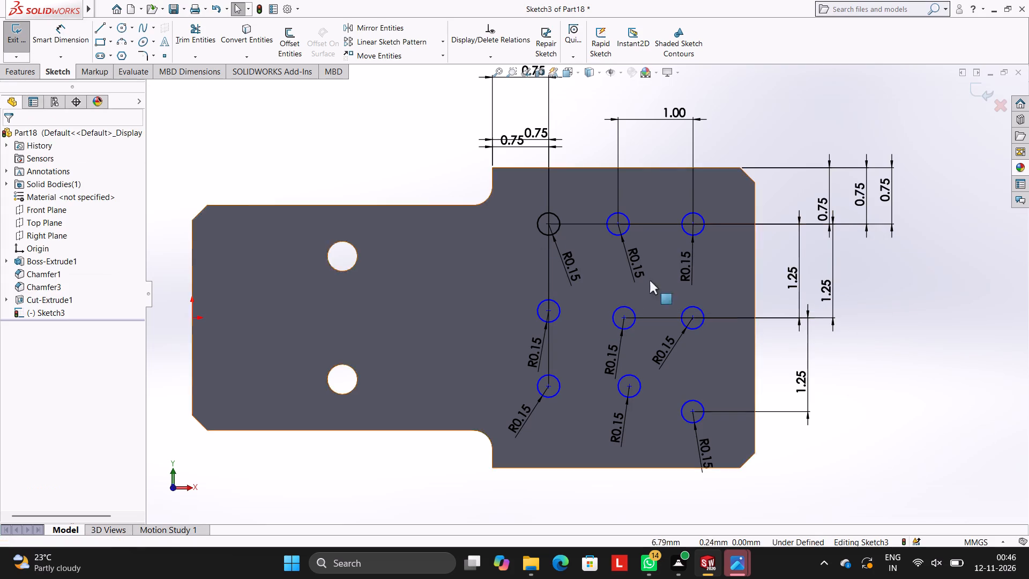
Dimension the vertical spacing between the innermost circles of the upper and middle rows as 1.25 mm.
{"action": "left_click", "coordinate": [74, 39]}
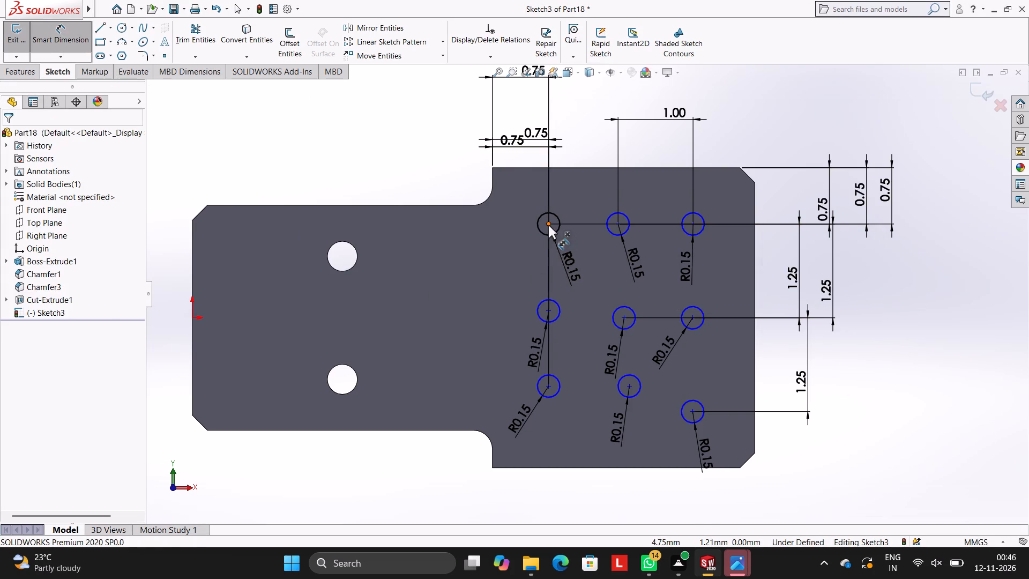
{"action": "left_click", "coordinate": [548, 225]}
{"action": "left_click", "coordinate": [549, 311]}
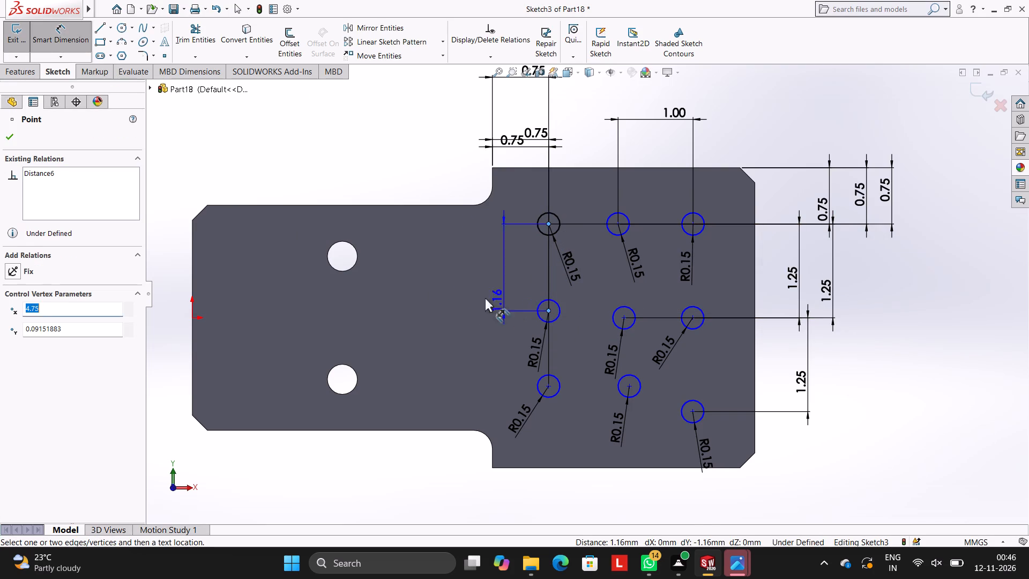
{"action": "left_click", "coordinate": [465, 293]}
{"action": "key", "text": "1"}
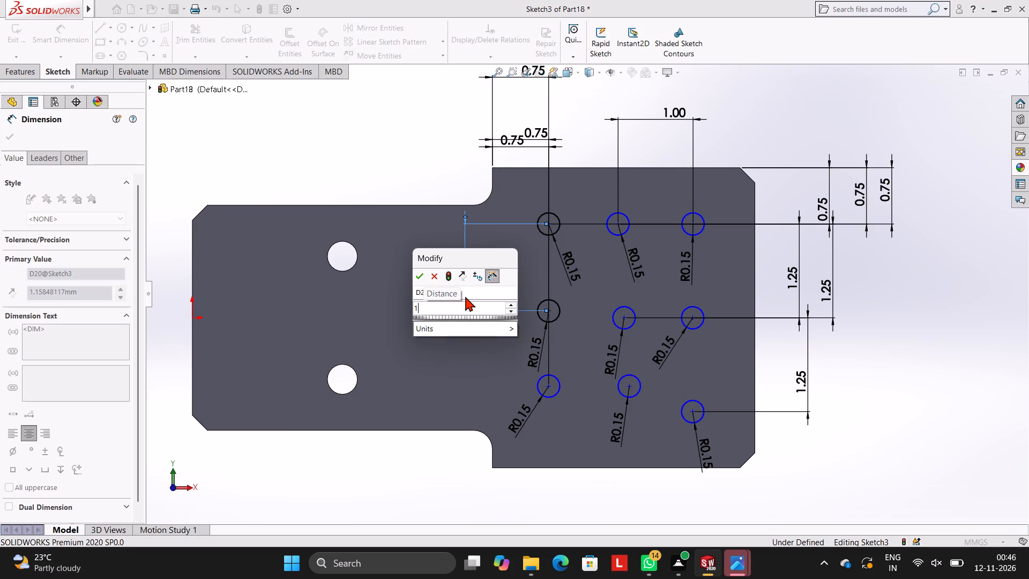
{"action": "key", "text": "period"}
{"action": "type", "text": "25"}
{"action": "key", "text": "Return"}
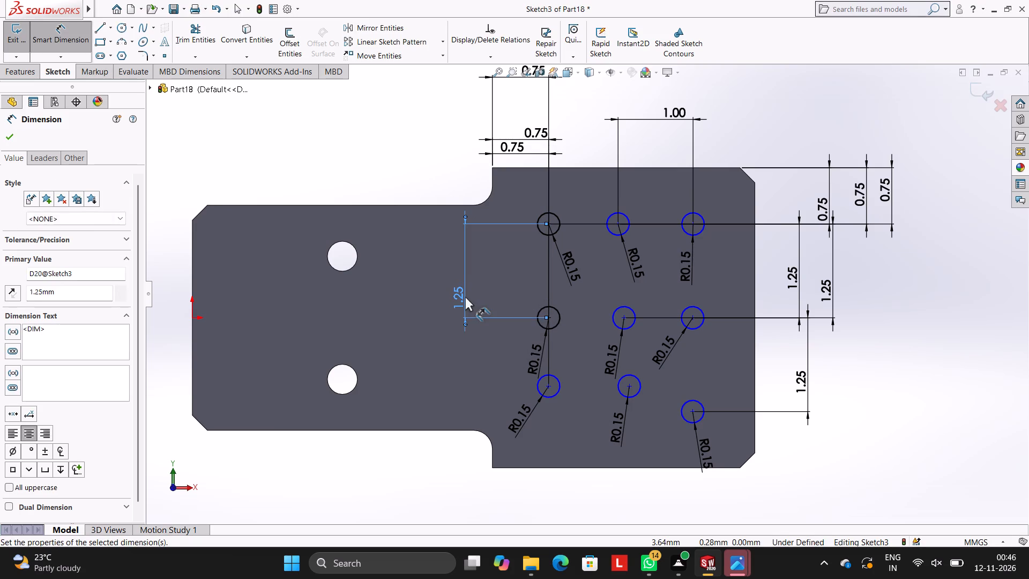
{"action": "key", "text": "Escape"}
{"action": "key", "text": "Escape"}
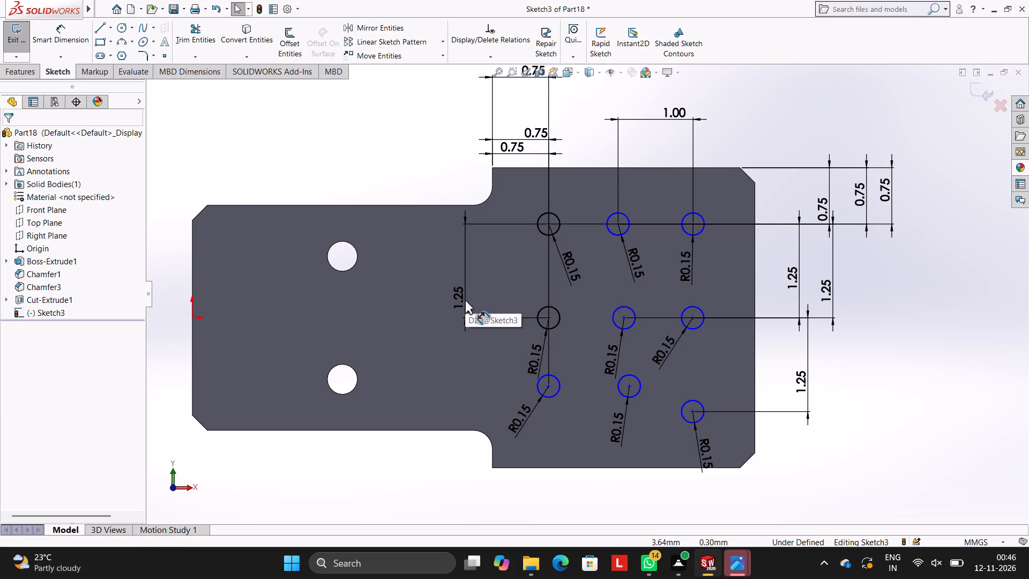
Dimension the vertical spacing between the innermost circles of the middle and lower rows as 1.25 mm.
{"action": "left_click", "coordinate": [76, 36]}
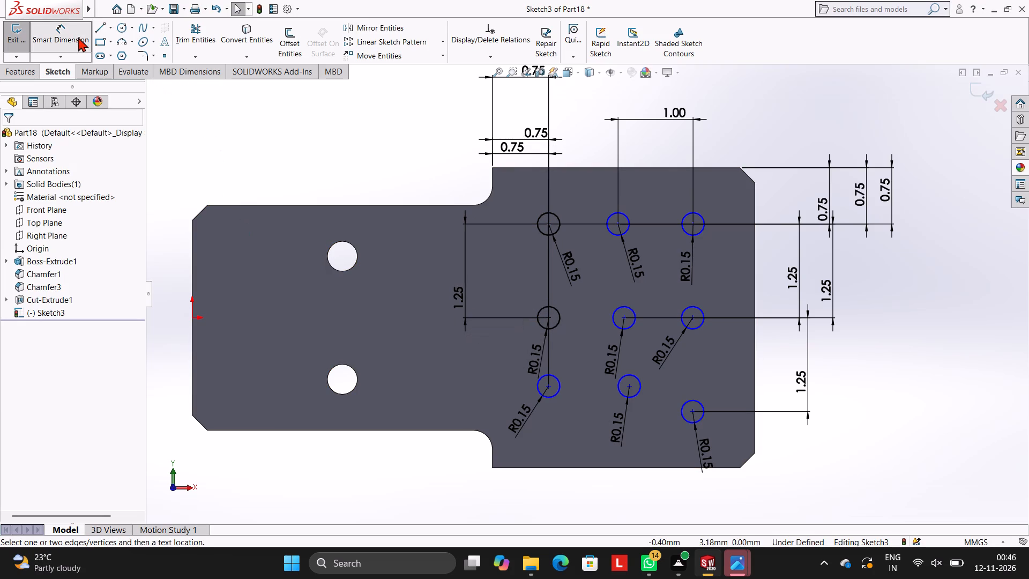
{"action": "left_click", "coordinate": [548, 317]}
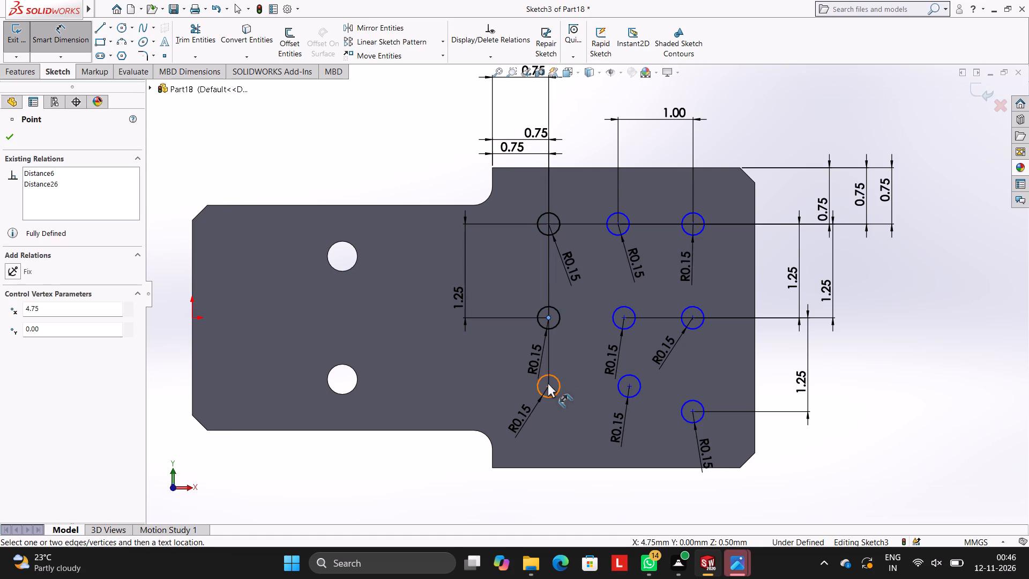
{"action": "left_click", "coordinate": [549, 385]}
{"action": "left_click", "coordinate": [446, 365]}
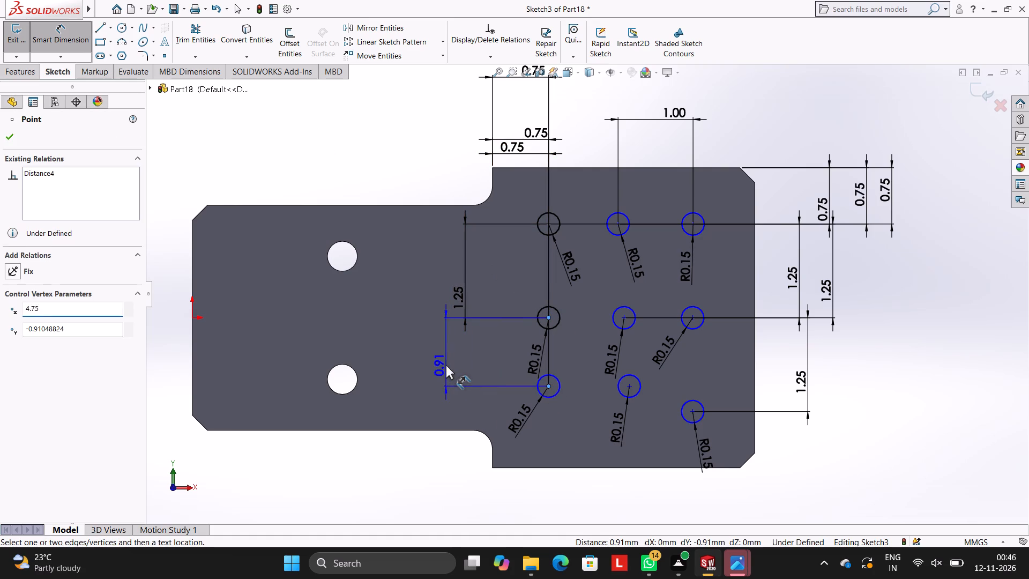
{"action": "type", "text": "1.2"}
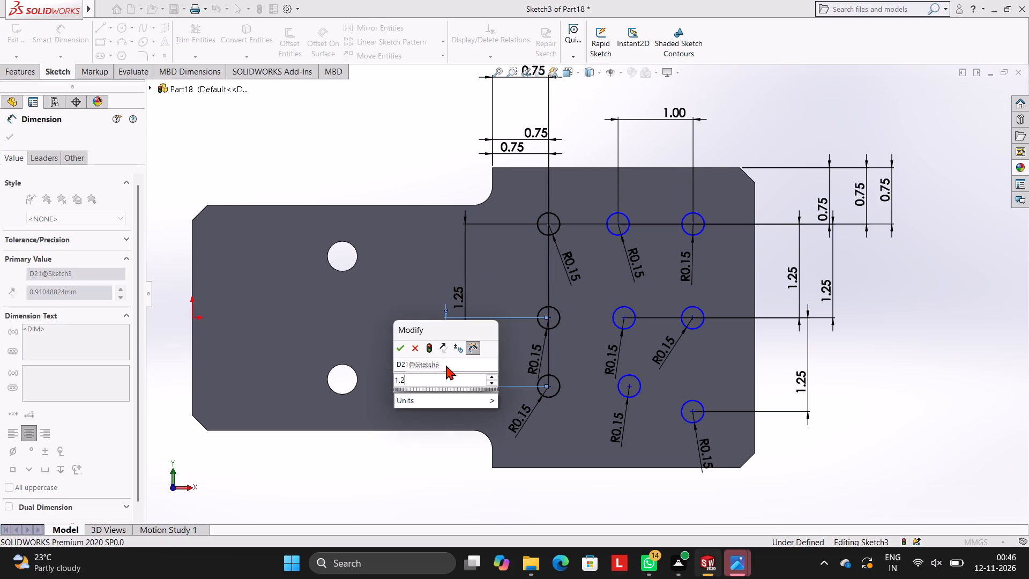
{"action": "key", "text": "5"}
{"action": "key", "text": "Return"}
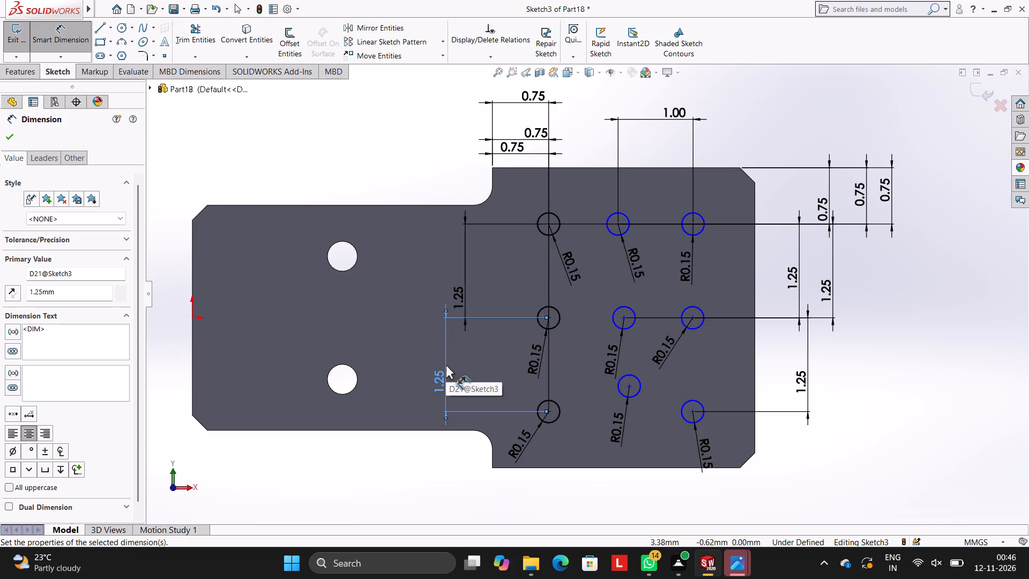
{"action": "key", "text": "Escape"}
{"action": "key", "text": "Escape"}
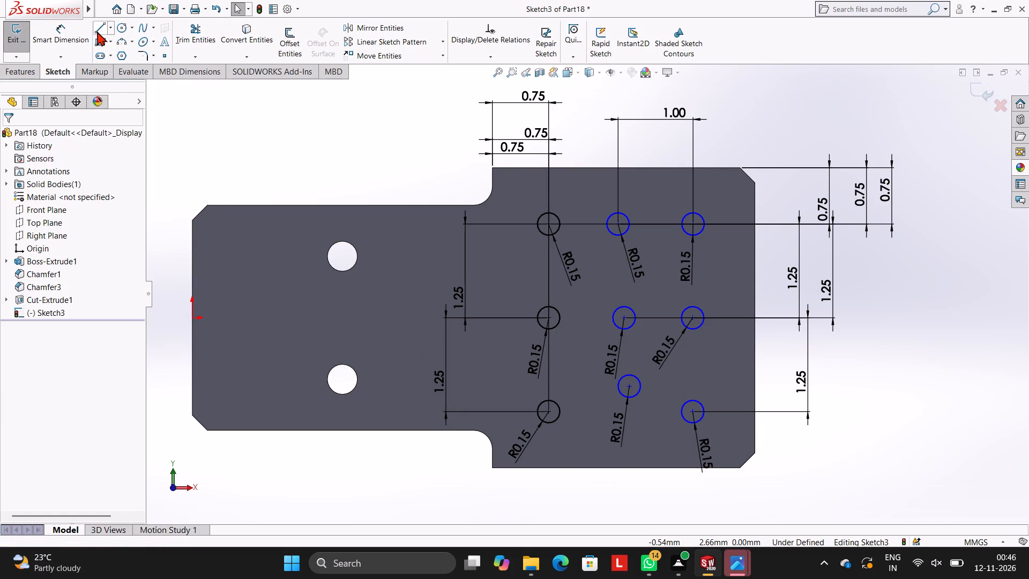
Dimension the horizontal spacing between the middle row's innermost and middle circles as 1.00 mm.
{"action": "left_click", "coordinate": [63, 41]}
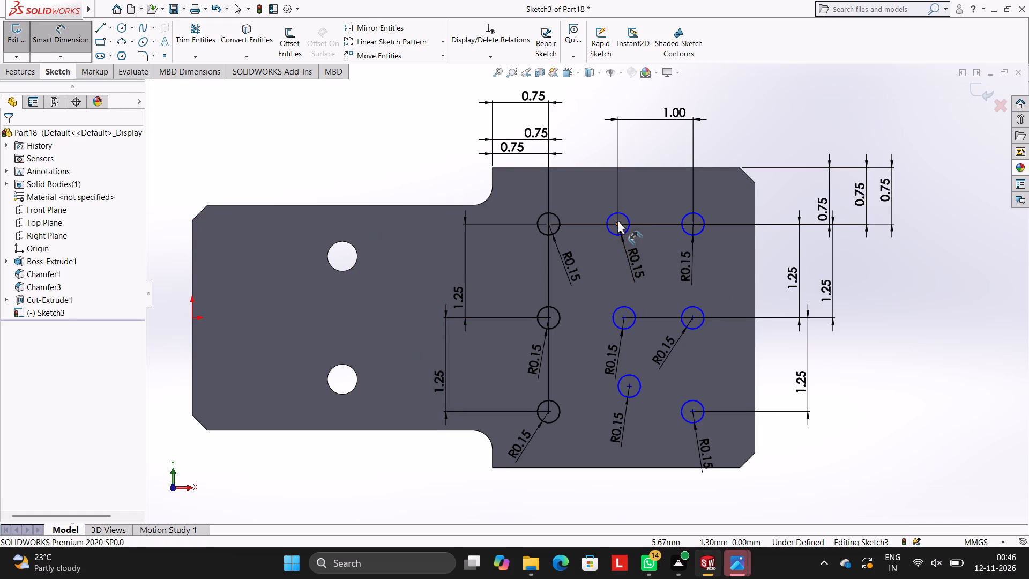
{"action": "left_click", "coordinate": [548, 320]}
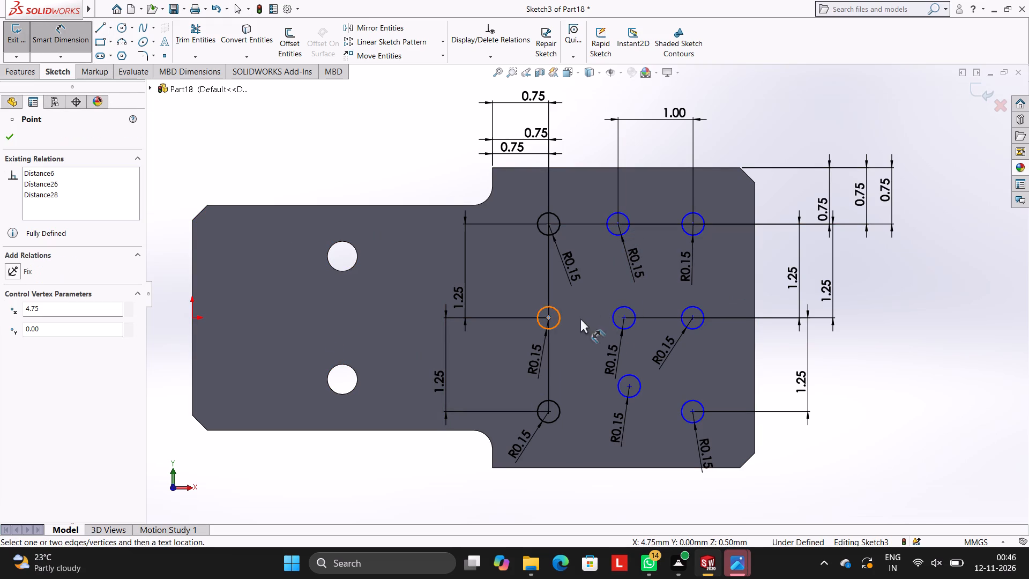
{"action": "left_click", "coordinate": [624, 320]}
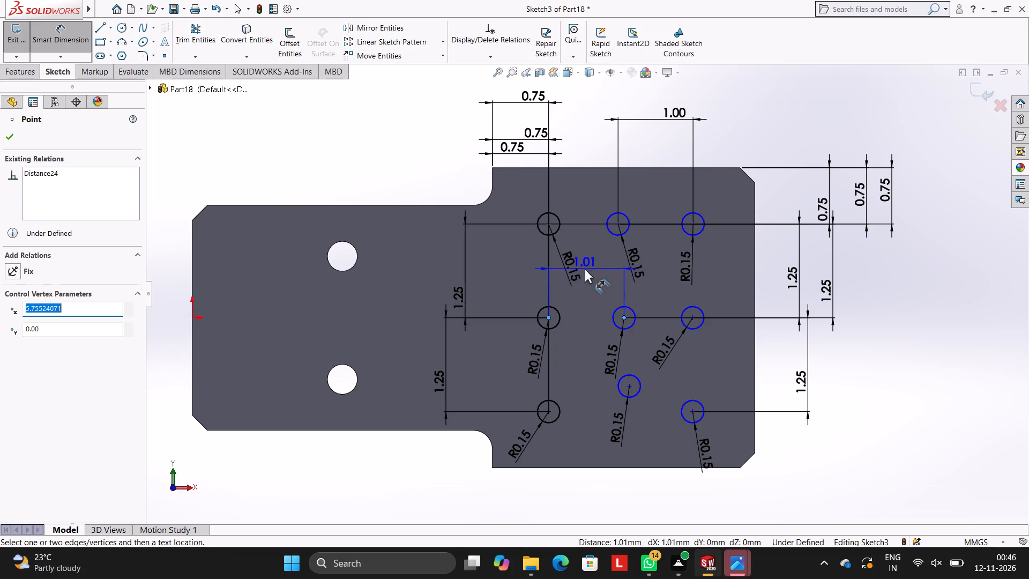
{"action": "left_click", "coordinate": [585, 269]}
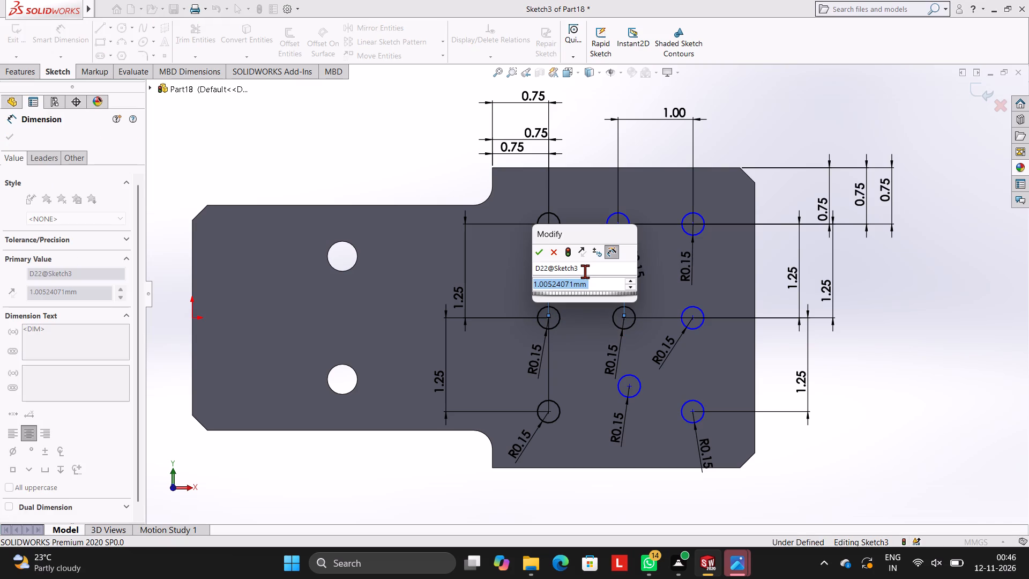
{"action": "type", "text": "1.00"}
{"action": "key", "text": "Return"}
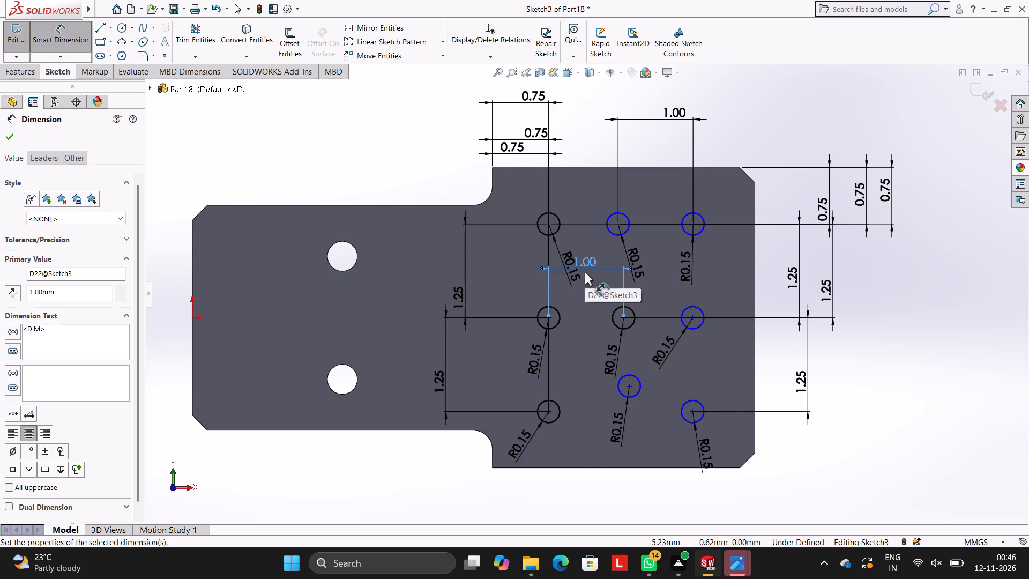
{"action": "key", "text": "Escape"}
{"action": "key", "text": "Escape"}
{"action": "key", "text": "Escape"}
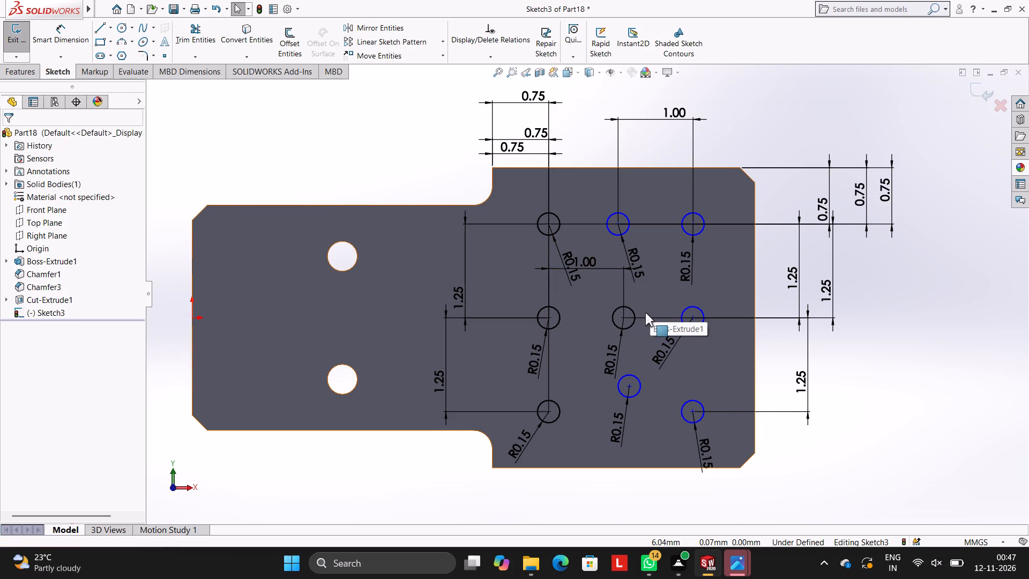
{"action": "key", "text": "Escape"}
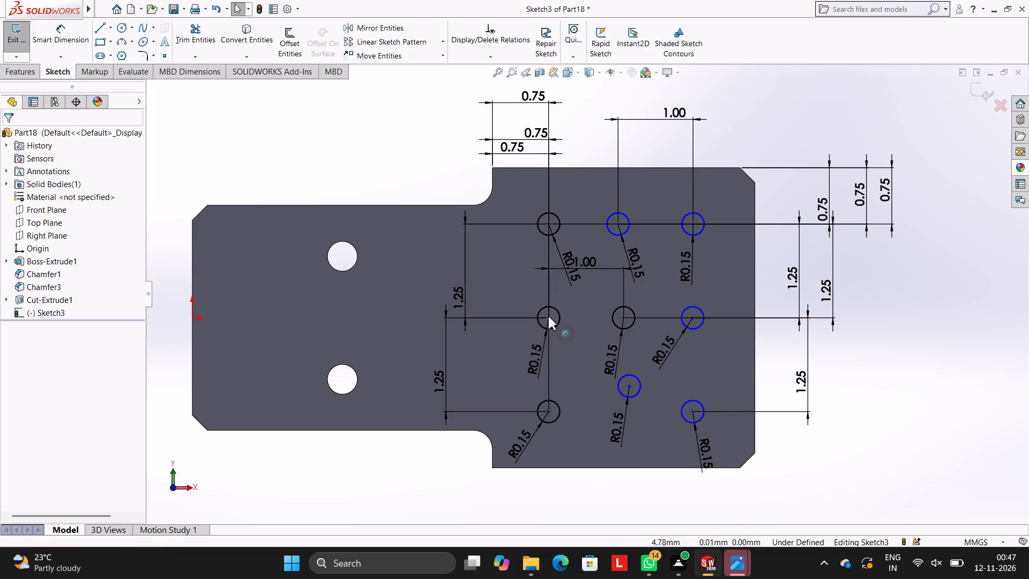
Dimension the horizontal spacing between the upper row's innermost and middle circles as 1.00 mm.
{"action": "left_click", "coordinate": [80, 28]}
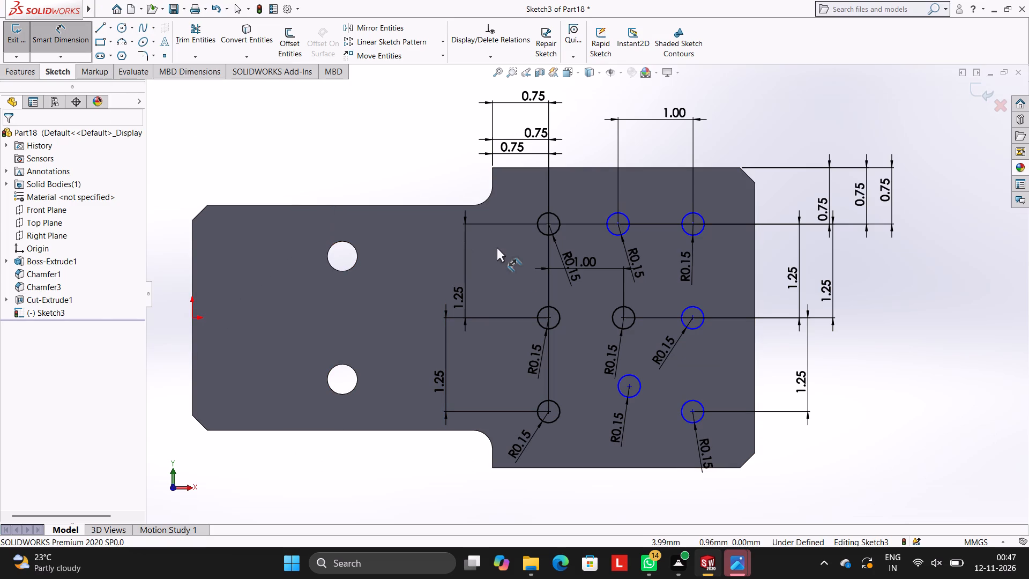
{"action": "left_click", "coordinate": [547, 225]}
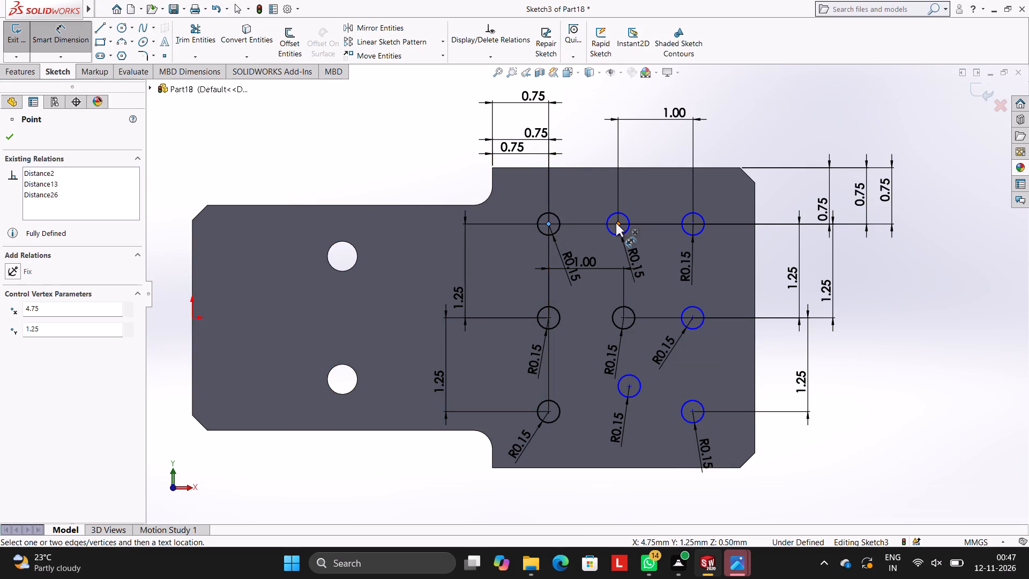
{"action": "left_click", "coordinate": [616, 223]}
{"action": "left_click", "coordinate": [585, 188]}
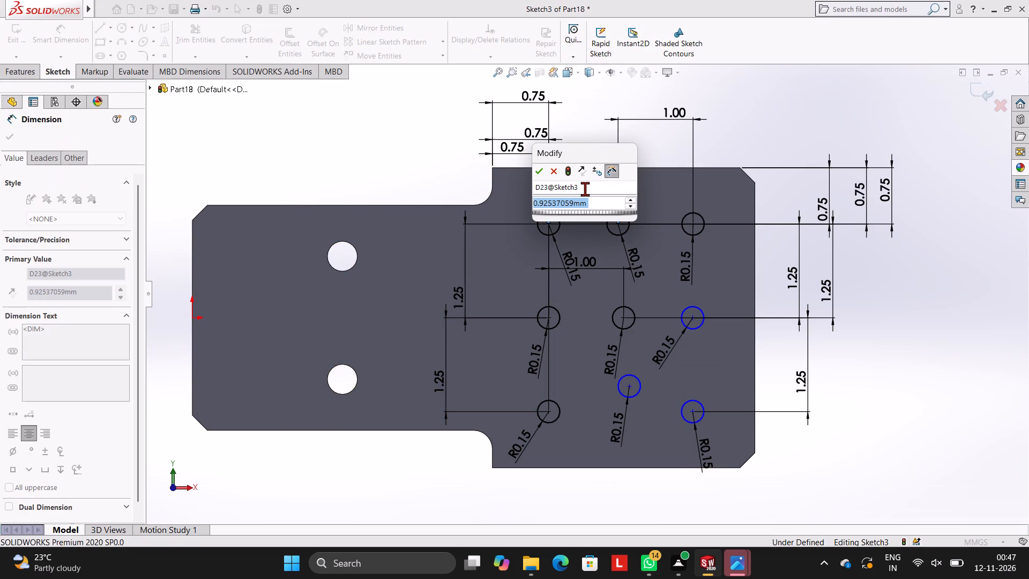
{"action": "type", "text": "1.00"}
{"action": "key", "text": "Return"}
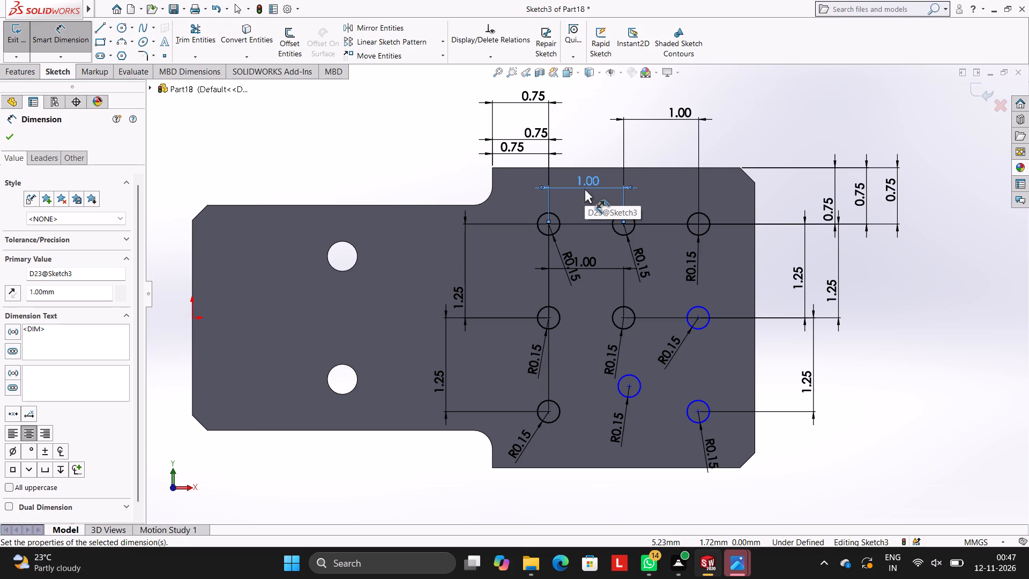
{"action": "key", "text": "Escape"}
{"action": "key", "text": "Escape"}
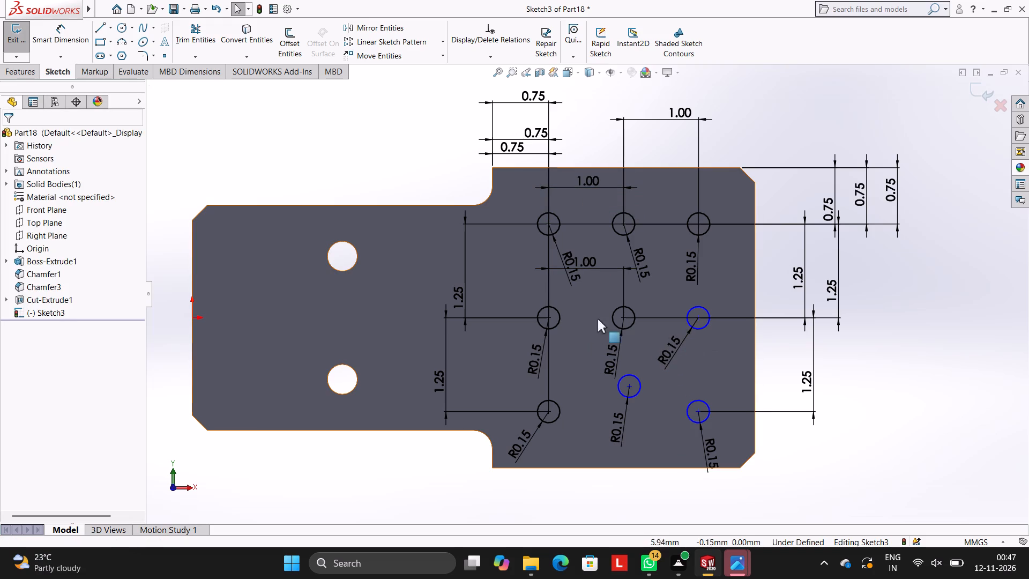
Dimension the horizontal distance from the middle row's outermost circle to the plate's outer edge as 0.75 mm.
{"action": "left_click", "coordinate": [87, 37]}
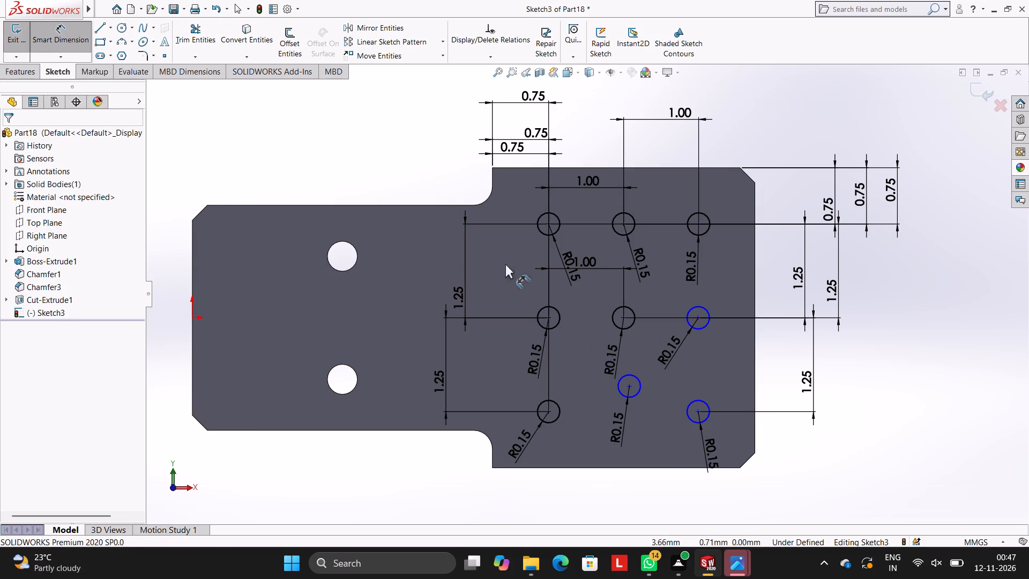
{"action": "left_click", "coordinate": [698, 318]}
{"action": "left_click", "coordinate": [757, 313]}
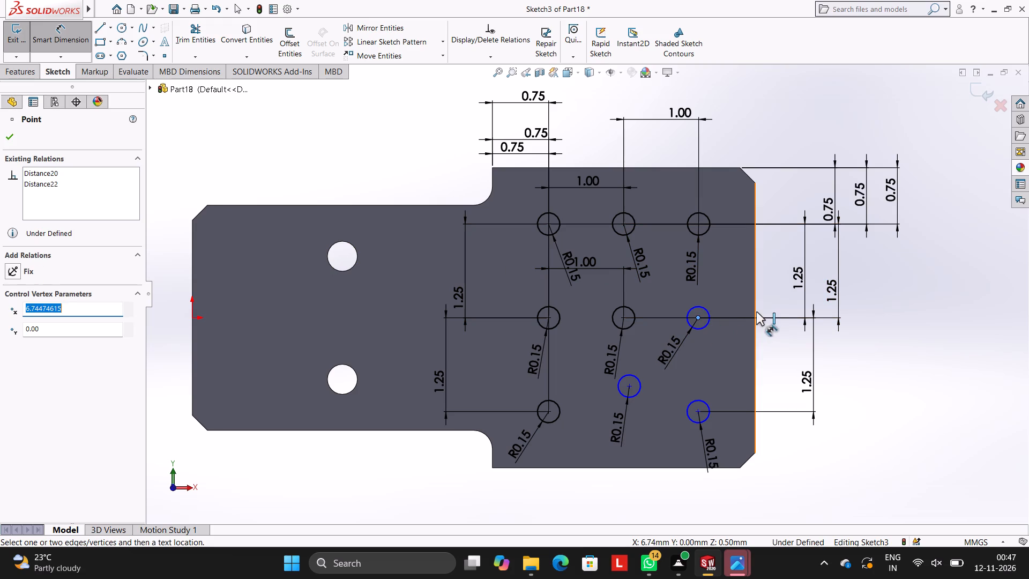
{"action": "left_click", "coordinate": [755, 310]}
{"action": "left_click", "coordinate": [737, 281]}
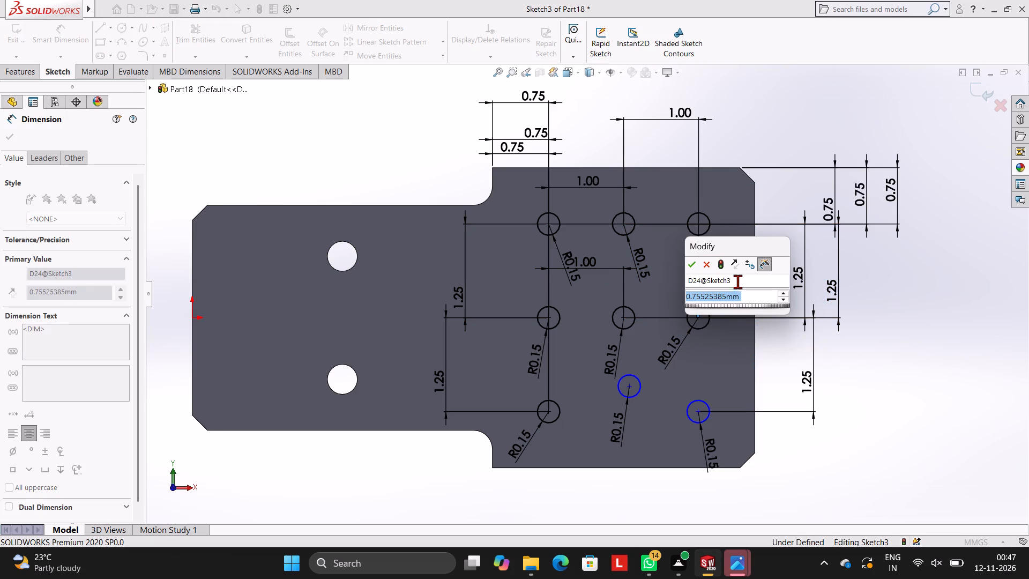
{"action": "type", "text": "0."}
{"action": "key", "text": "7"}
{"action": "key", "text": "5"}
{"action": "key", "text": "Return"}
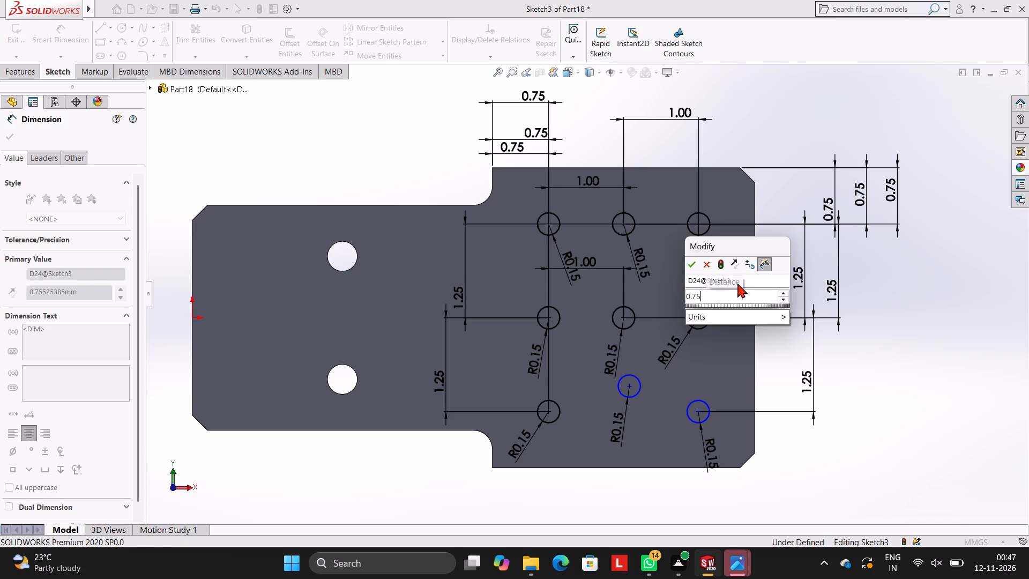
{"action": "key", "text": "Escape"}
{"action": "key", "text": "Escape"}
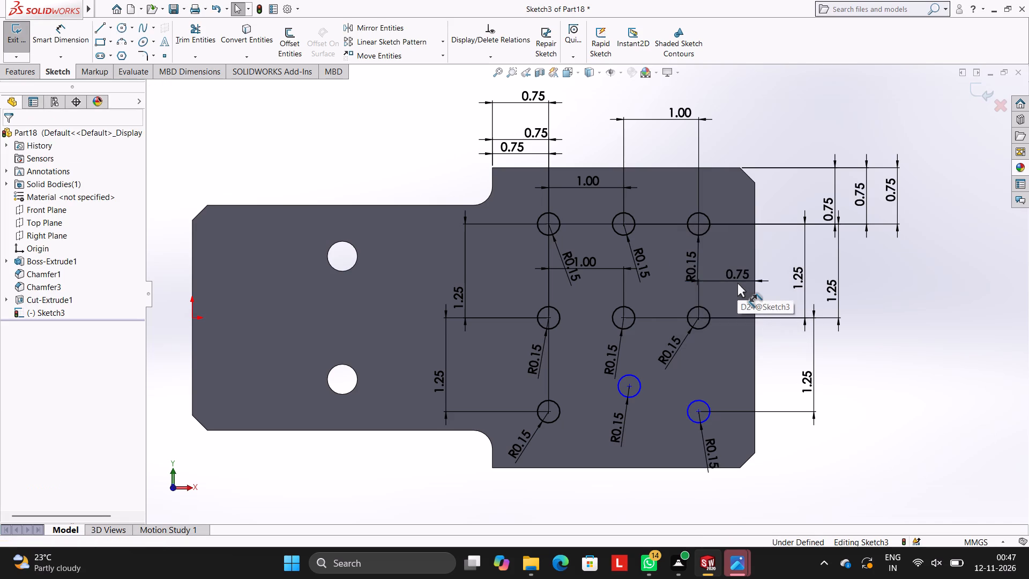
{"action": "key", "text": "Escape"}
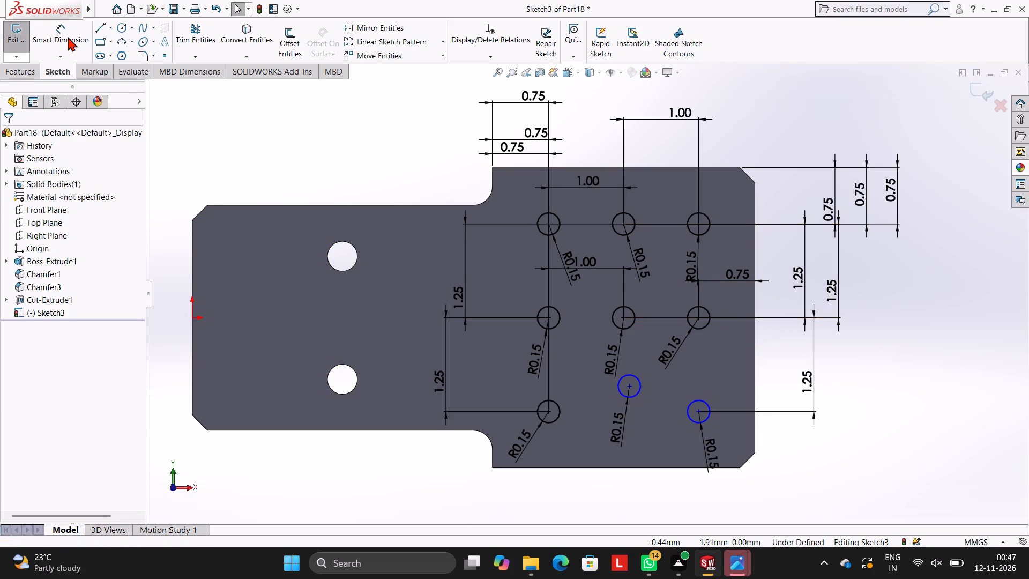
Dimension the vertical spacing between the middle column's middle-row and lower-row circles as 1.25 mm.
{"action": "left_click", "coordinate": [68, 36]}
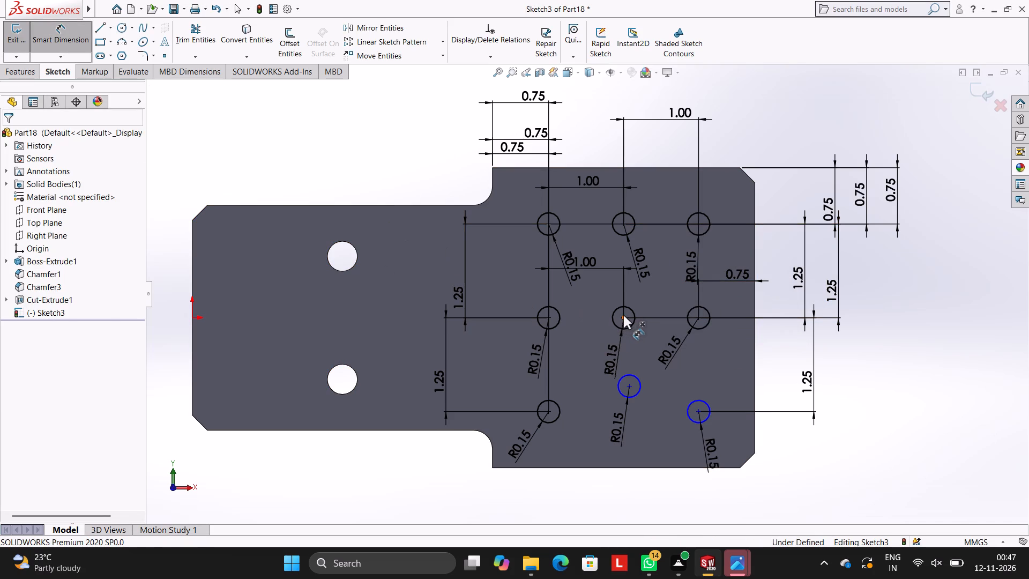
{"action": "left_click", "coordinate": [623, 315]}
{"action": "left_click", "coordinate": [631, 389]}
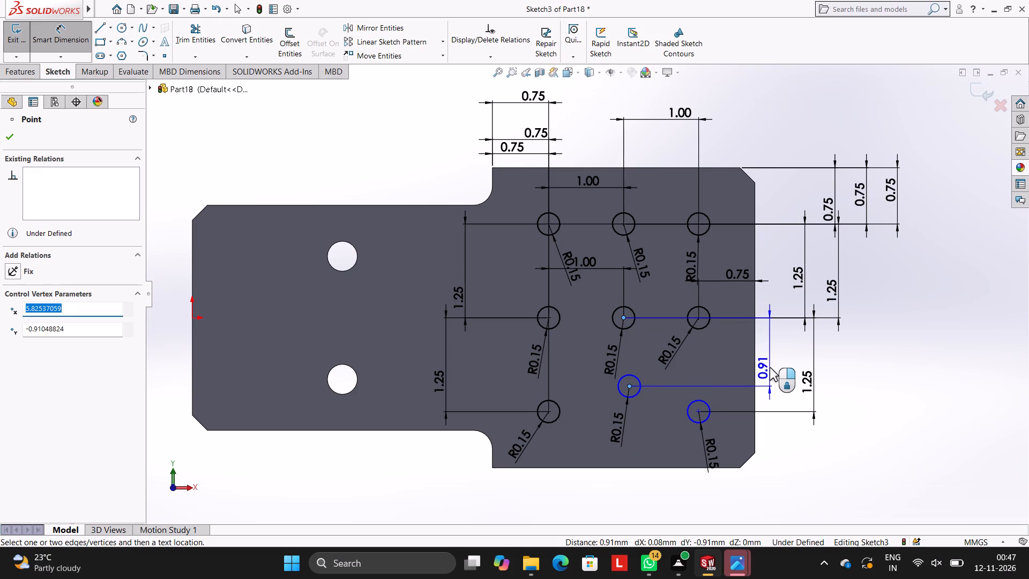
{"action": "left_click", "coordinate": [770, 367]}
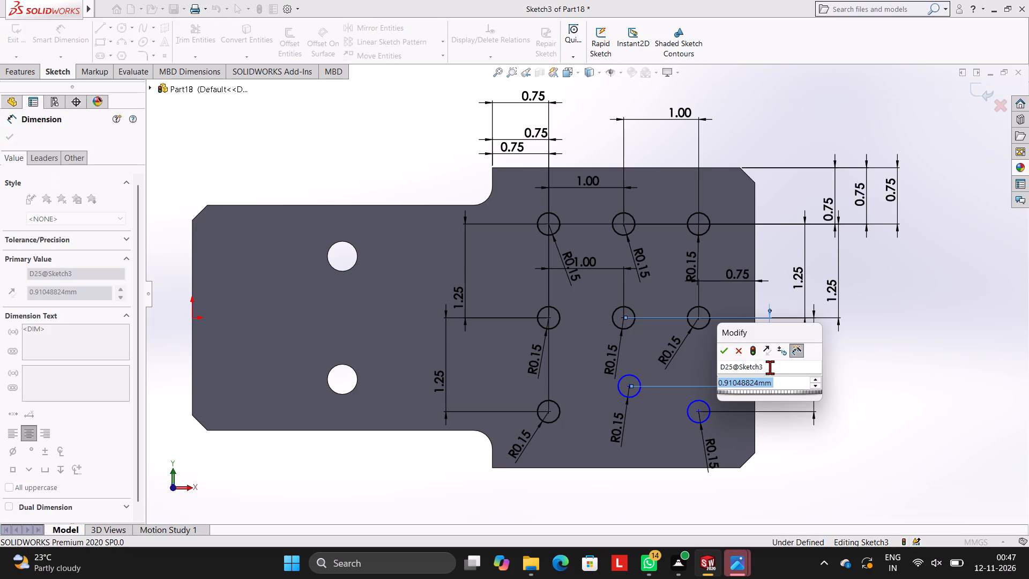
{"action": "type", "text": "1.25"}
{"action": "key", "text": "Return"}
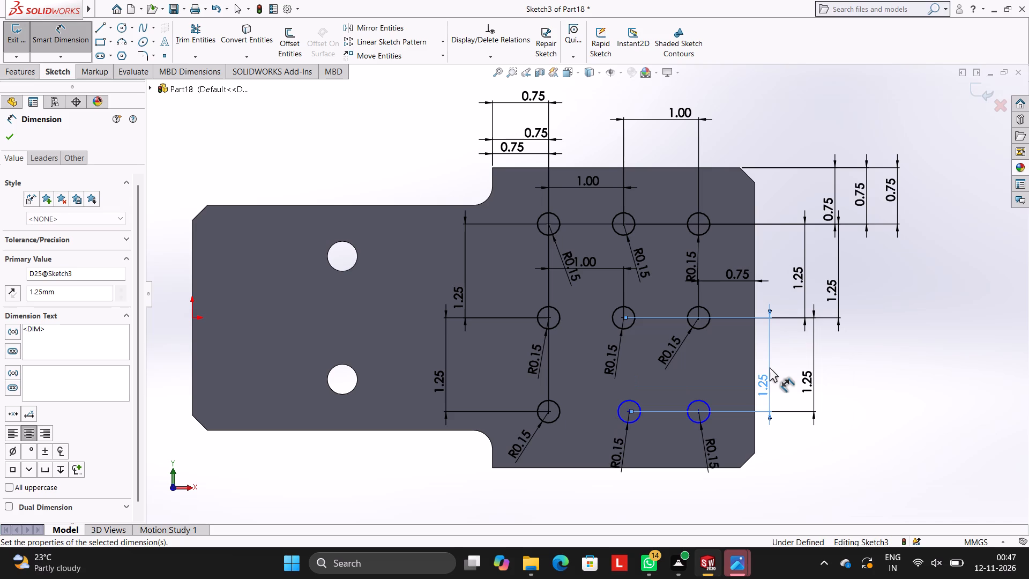
{"action": "key", "text": "Escape"}
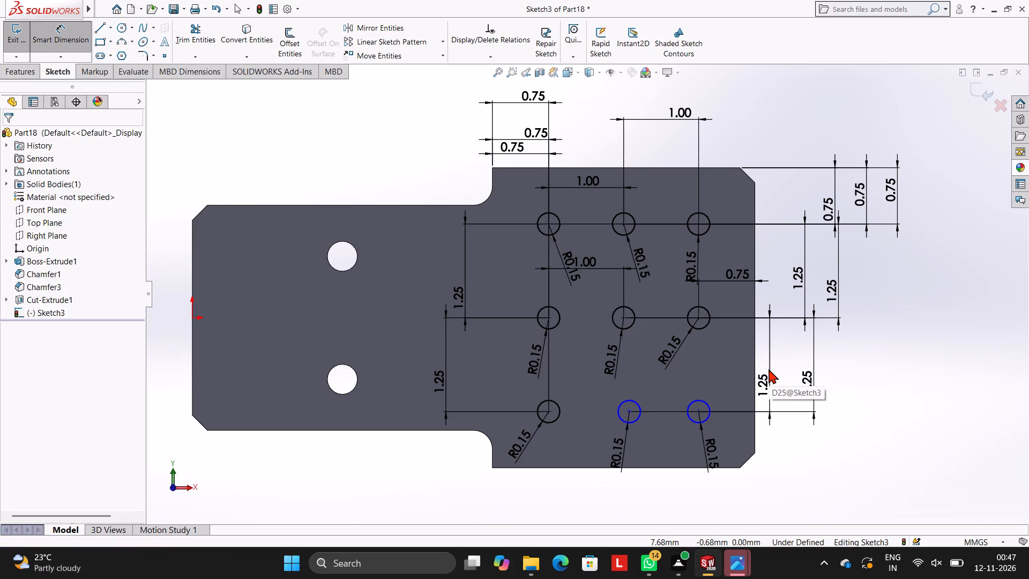
{"action": "key", "text": "Escape"}
{"action": "key", "text": "Escape"}
Dimension the horizontal spacing between the lower row's innermost and middle circles as 1.00 mm.
{"action": "left_click", "coordinate": [62, 43]}
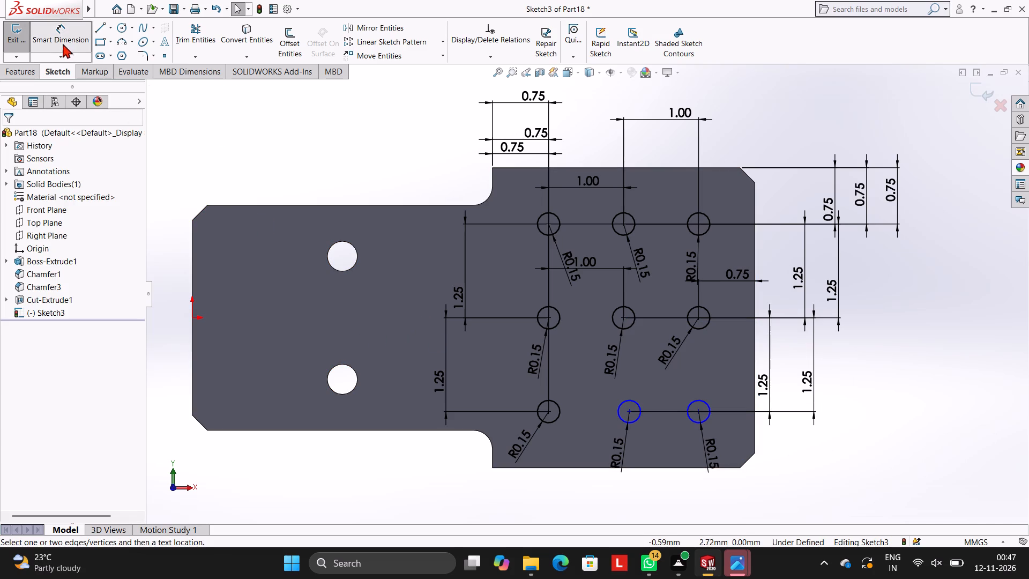
{"action": "left_click", "coordinate": [629, 412]}
{"action": "left_click", "coordinate": [547, 413]}
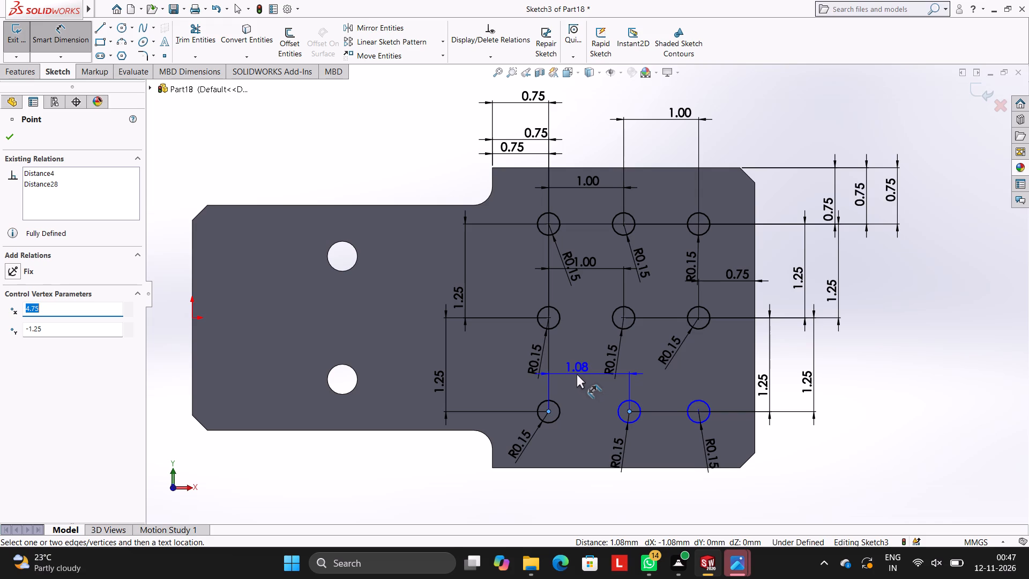
{"action": "left_click", "coordinate": [577, 374]}
{"action": "type", "text": "1.00"}
{"action": "key", "text": "Return"}
{"action": "key", "text": "Escape"}
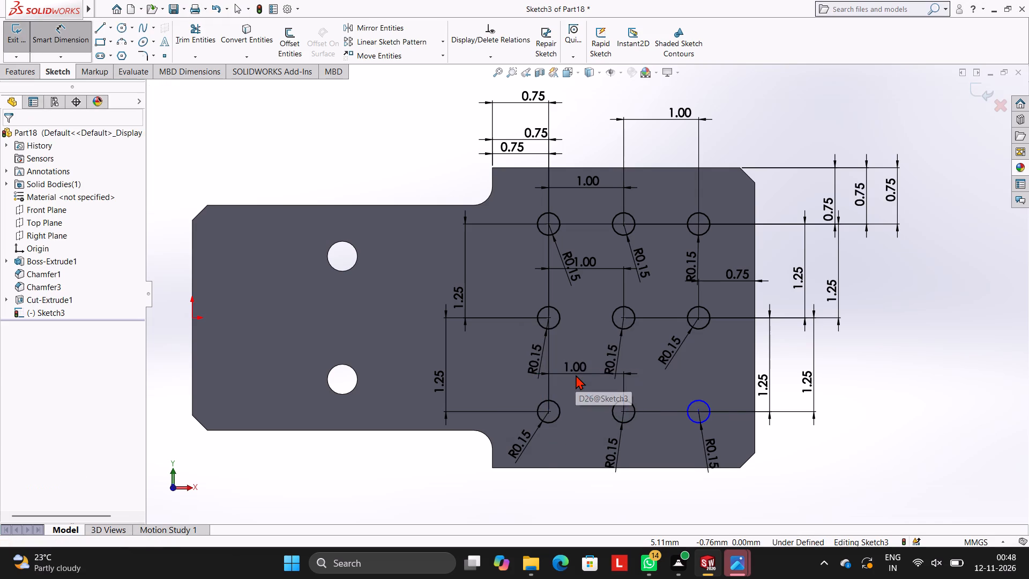
{"action": "key", "text": "Escape"}
{"action": "key", "text": "Escape"}
{"action": "key", "text": "Escape"}
{"action": "key", "text": "Escape"}
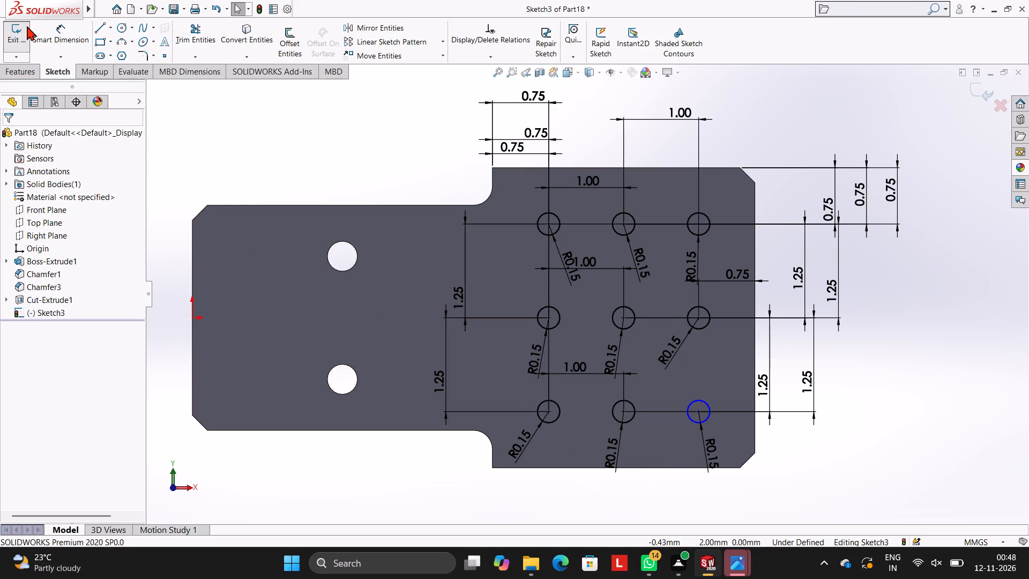
Dimension the horizontal spacing between the lower row's middle and outermost circles as 1.00 mm.
{"action": "left_click", "coordinate": [70, 33]}
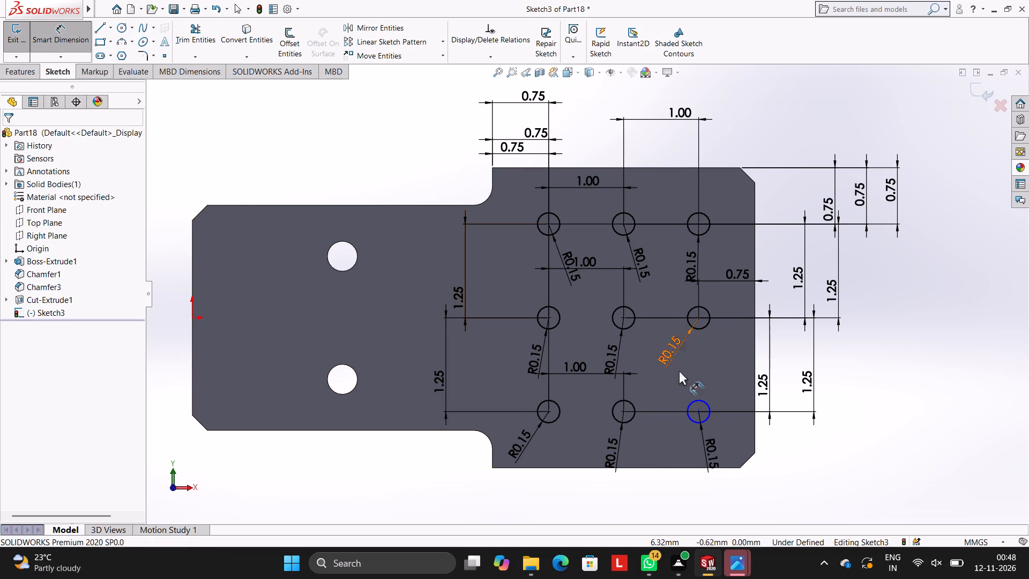
{"action": "left_click", "coordinate": [623, 412]}
{"action": "left_click", "coordinate": [698, 412]}
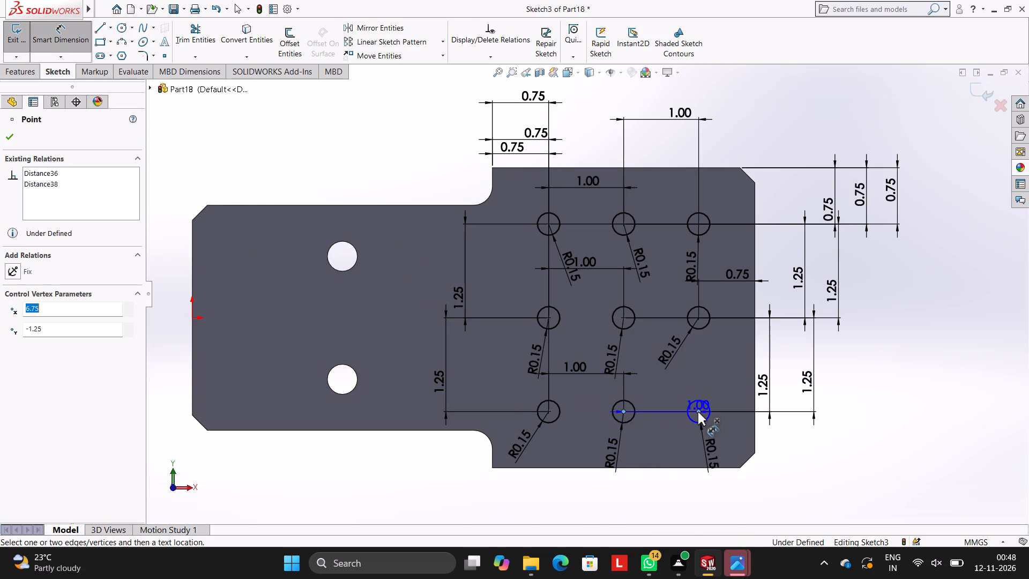
{"action": "left_click", "coordinate": [666, 385]}
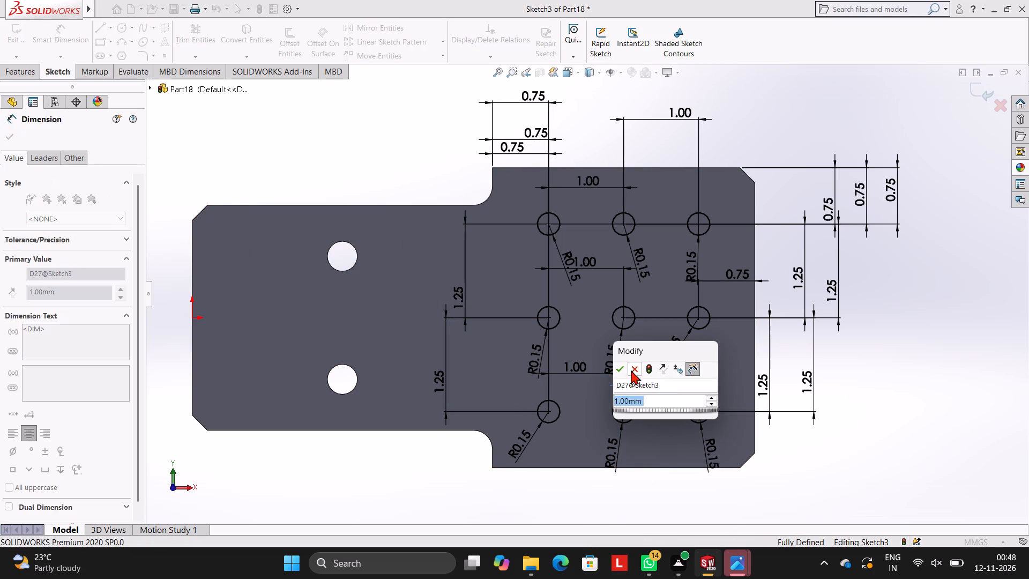
{"action": "left_click", "coordinate": [621, 367]}
{"action": "left_click", "coordinate": [732, 348]}
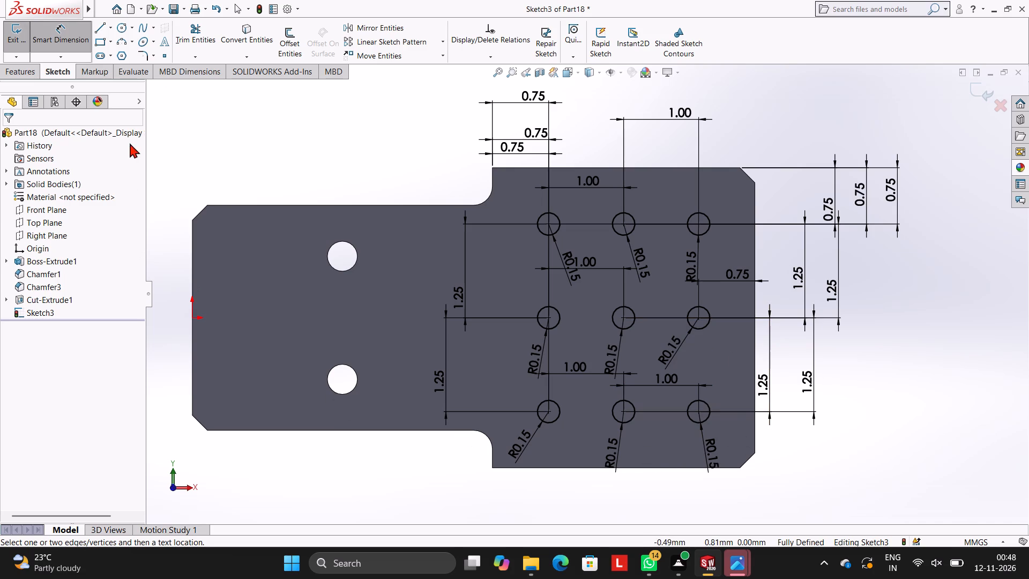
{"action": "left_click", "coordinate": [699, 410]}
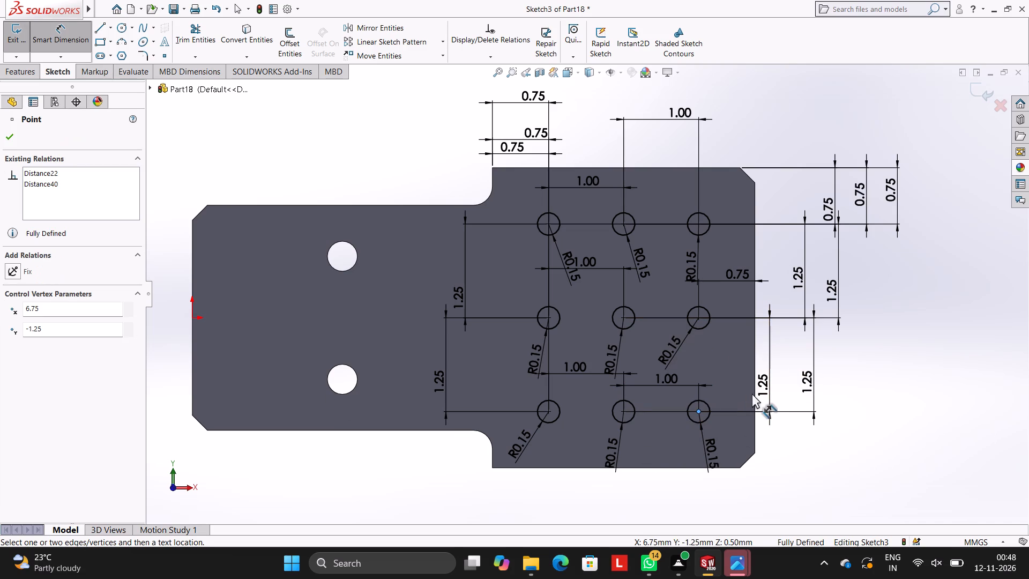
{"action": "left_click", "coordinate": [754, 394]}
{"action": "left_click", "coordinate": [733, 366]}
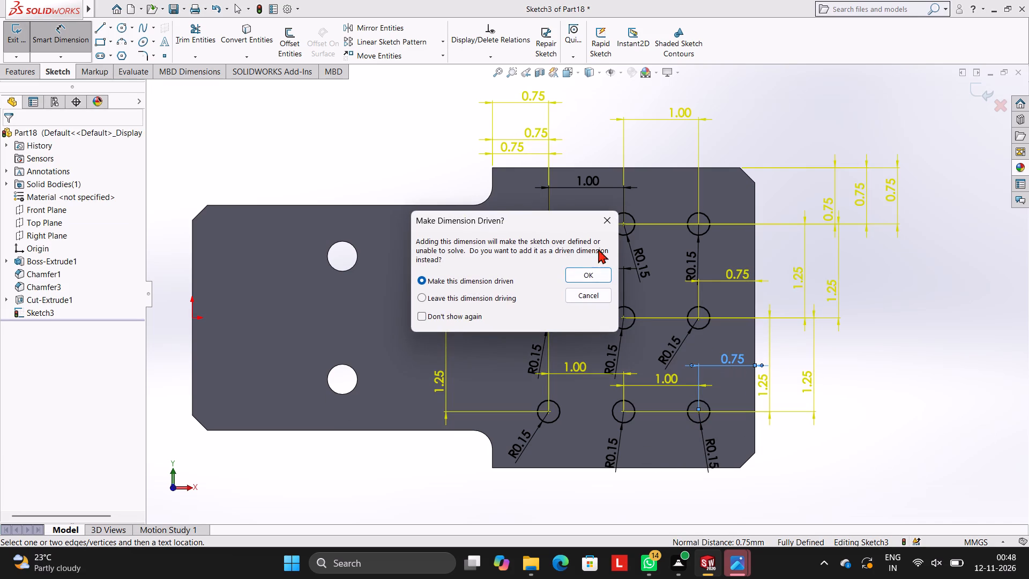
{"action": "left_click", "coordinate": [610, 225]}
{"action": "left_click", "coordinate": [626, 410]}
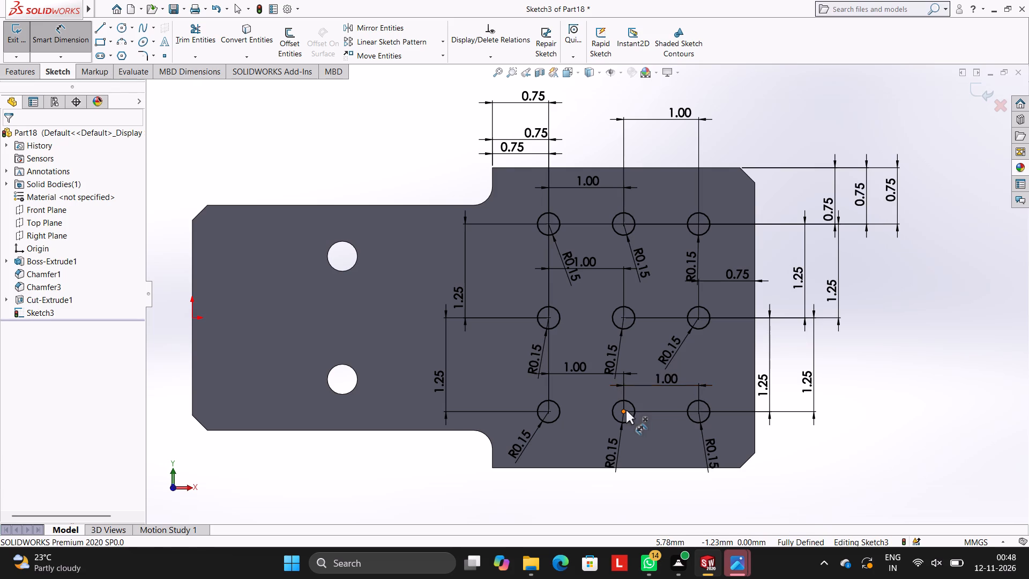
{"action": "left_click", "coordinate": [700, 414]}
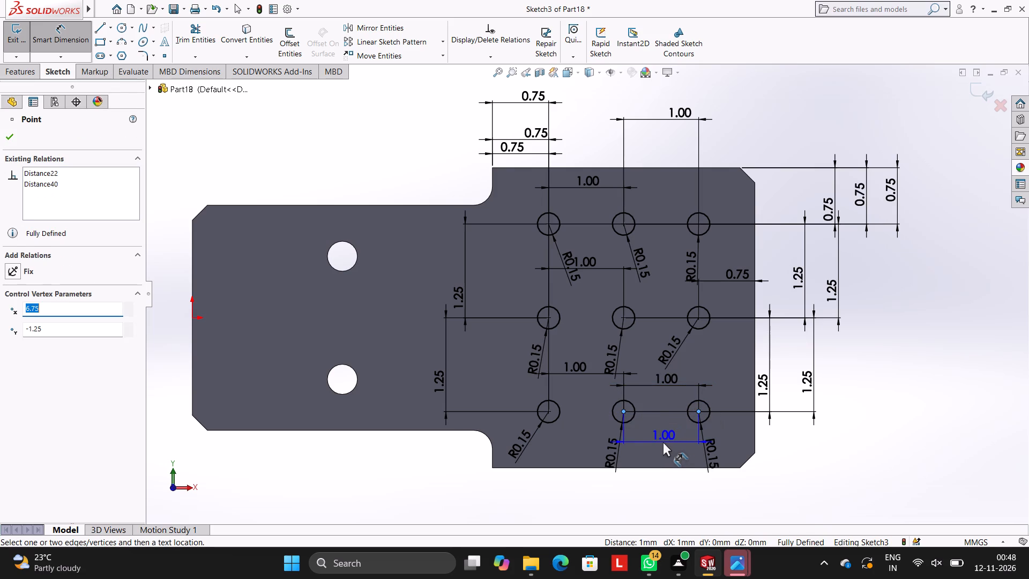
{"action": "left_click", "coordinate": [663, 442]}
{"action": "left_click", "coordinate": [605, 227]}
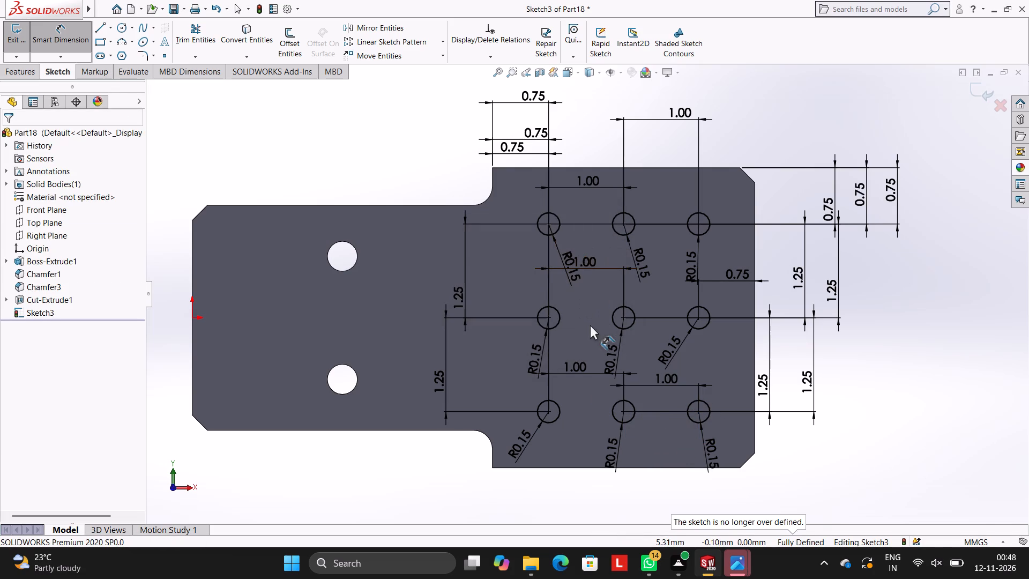
Cut-extrude the nine sketched circles through the plate with a blind depth of 1.00 mm.
{"action": "left_click", "coordinate": [12, 70]}
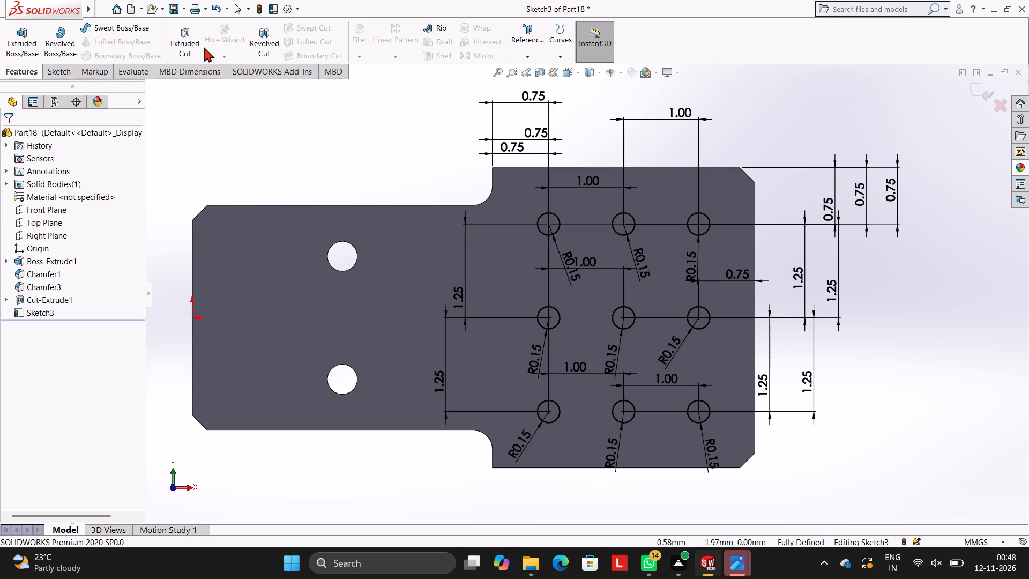
{"action": "left_click", "coordinate": [196, 41]}
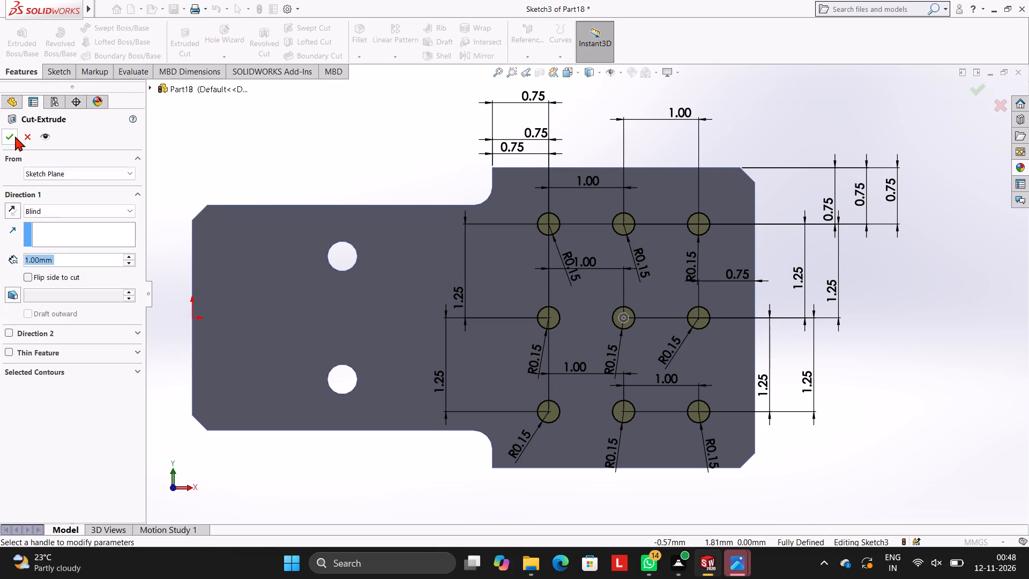
{"action": "left_click", "coordinate": [10, 134]}
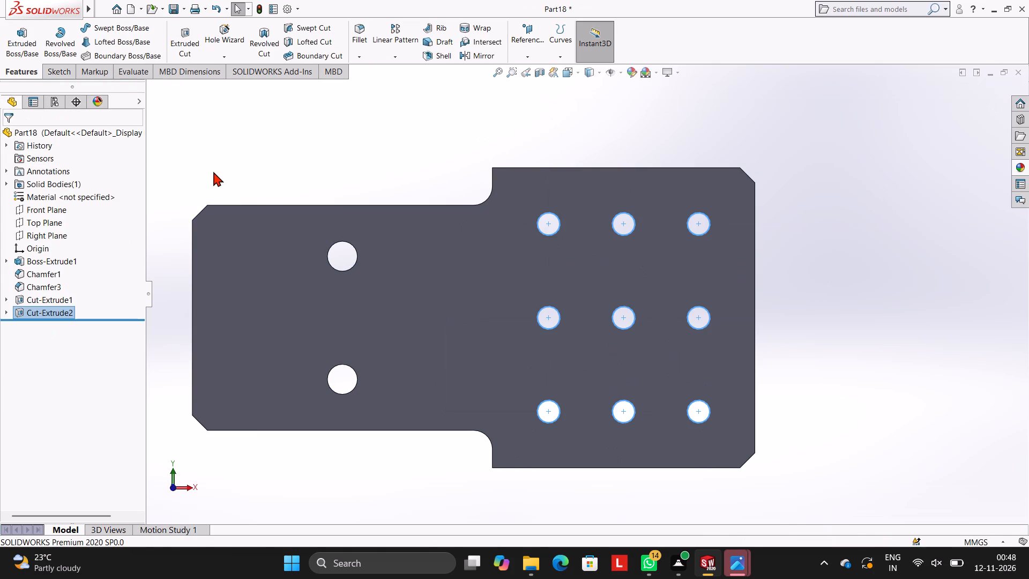
{"action": "left_click", "coordinate": [213, 172]}
Examine the plate and its holes from several angles.
{"action": "scroll", "coordinate": [424, 219], "scroll_direction": "up", "scroll_amount": 2}
{"action": "middle_click_drag", "start_coordinate": [539, 218], "coordinate": [526, 230]}
{"action": "scroll", "coordinate": [531, 218], "scroll_direction": "up", "scroll_amount": 1}
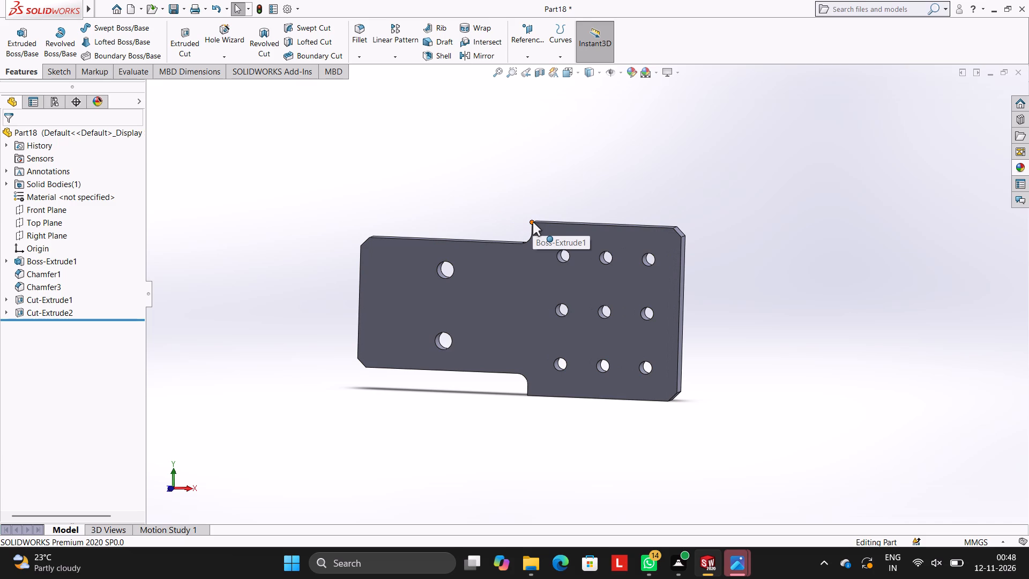
{"action": "scroll", "coordinate": [582, 287], "scroll_direction": "up", "scroll_amount": 2}
{"action": "scroll", "coordinate": [553, 301], "scroll_direction": "down", "scroll_amount": 3}
{"action": "middle_click_drag", "start_coordinate": [629, 275], "coordinate": [576, 276]}
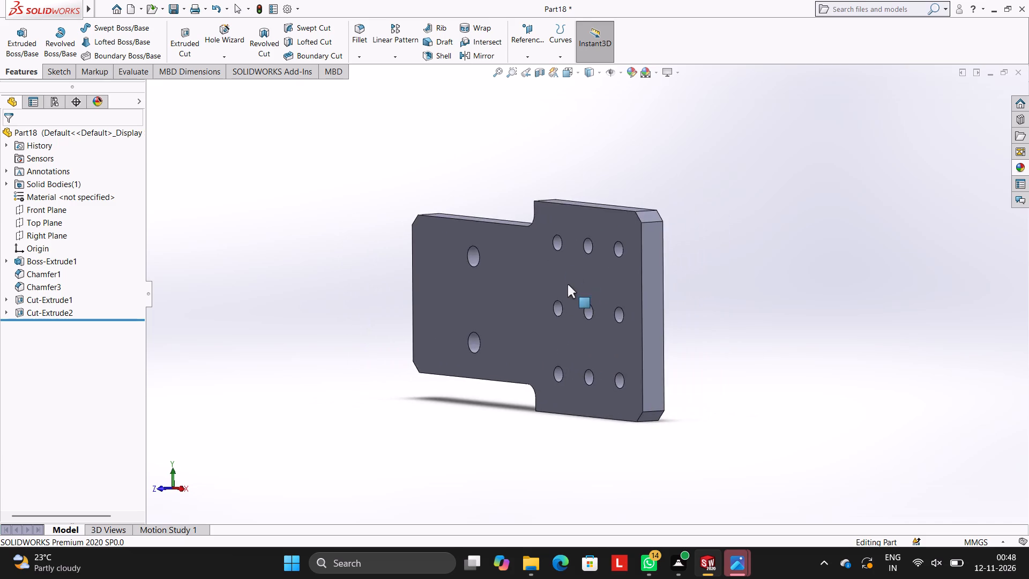
{"action": "scroll", "coordinate": [565, 287], "scroll_direction": "up", "scroll_amount": 3}
{"action": "middle_click_drag", "start_coordinate": [650, 299], "coordinate": [659, 297]}
{"action": "scroll", "coordinate": [608, 288], "scroll_direction": "down", "scroll_amount": 2}
{"action": "middle_click_drag", "start_coordinate": [575, 282], "coordinate": [607, 286]}
Apply the Green LED appearance to the plate's base extrude feature.
{"action": "left_click", "coordinate": [1026, 166]}
{"action": "scroll", "coordinate": [976, 274], "scroll_direction": "down", "scroll_amount": 1}
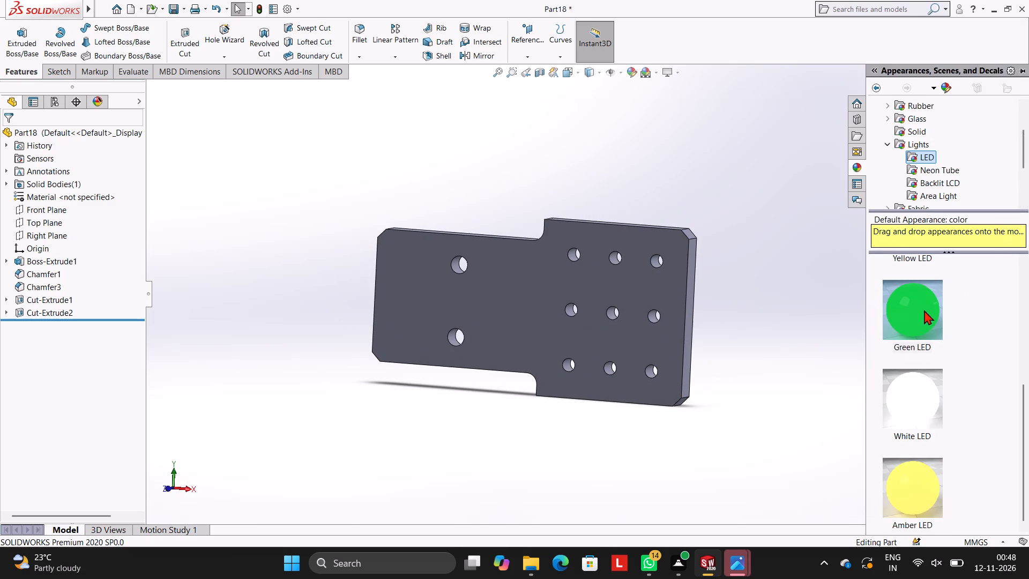
{"action": "left_click_drag", "start_coordinate": [924, 308], "coordinate": [551, 301]}
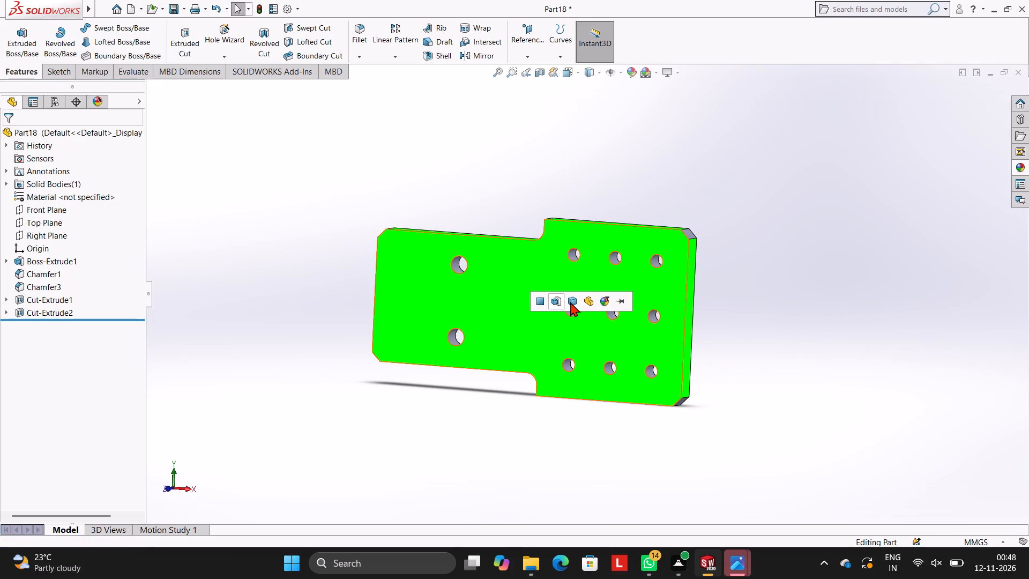
{"action": "left_click", "coordinate": [558, 301]}
Apply the blue LED appearance to the cut feature that forms the nine small holes.
{"action": "scroll", "coordinate": [594, 280], "scroll_direction": "down", "scroll_amount": 2}
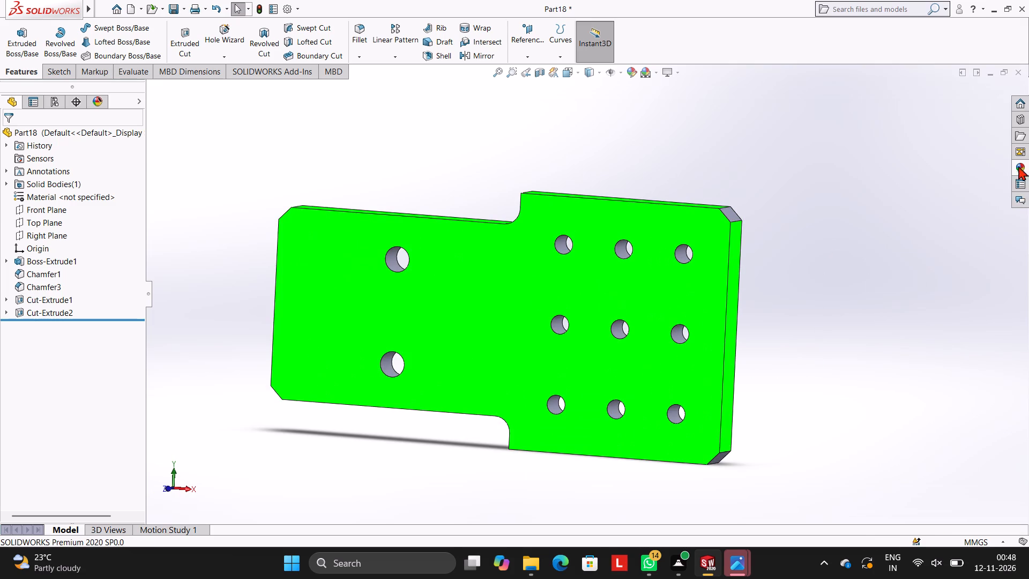
{"action": "left_click", "coordinate": [1018, 161]}
{"action": "scroll", "coordinate": [934, 298], "scroll_direction": "down", "scroll_amount": 2}
{"action": "scroll", "coordinate": [931, 302], "scroll_direction": "up", "scroll_amount": 3}
{"action": "left_click_drag", "start_coordinate": [918, 361], "coordinate": [639, 301]}
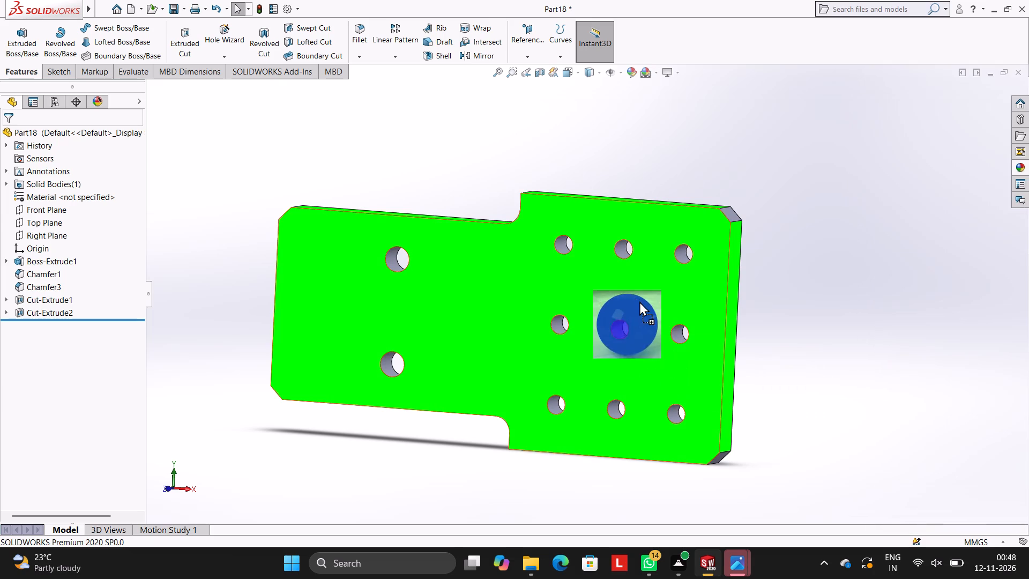
{"action": "left_click_drag", "start_coordinate": [639, 301], "coordinate": [561, 236]}
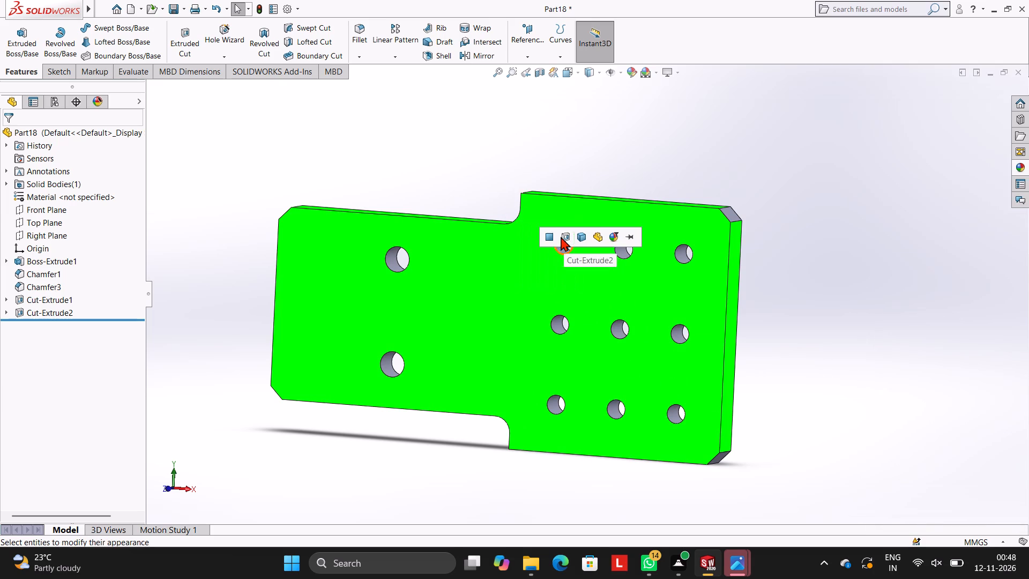
{"action": "left_click", "coordinate": [561, 236]}
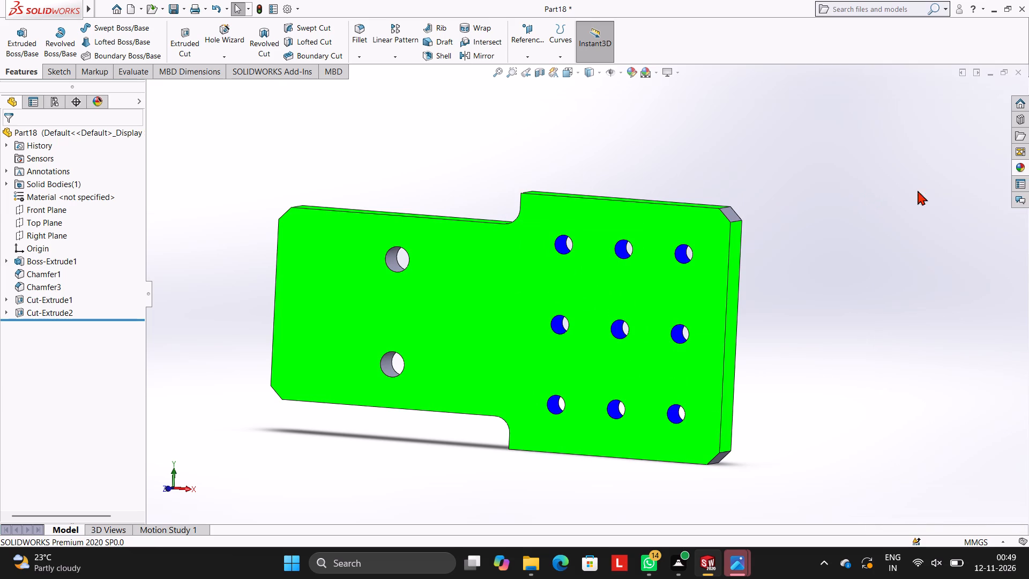
Apply the Red LED appearance to the cut feature that forms the two larger holes.
{"action": "left_click", "coordinate": [1021, 165]}
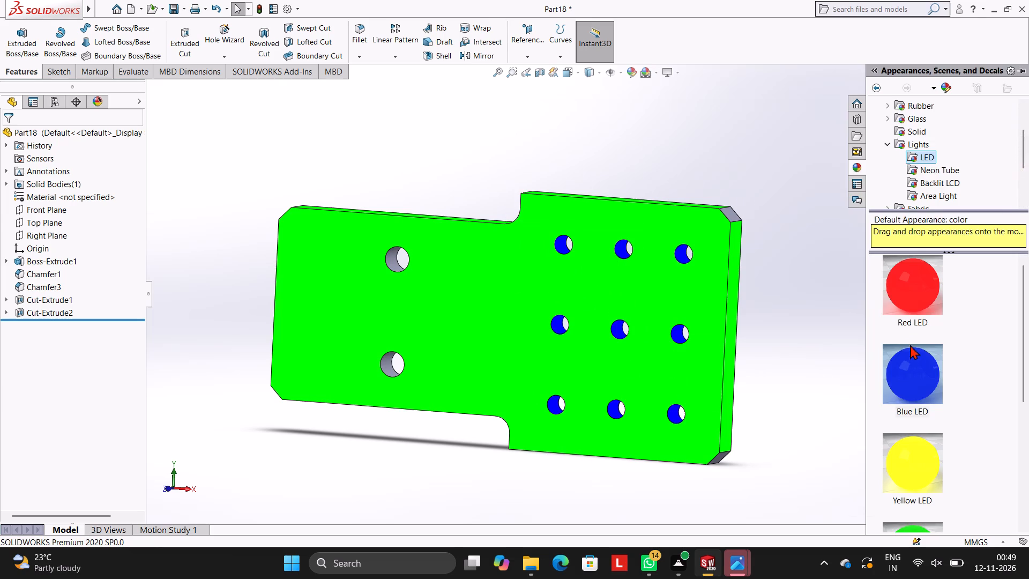
{"action": "left_click_drag", "start_coordinate": [909, 295], "coordinate": [575, 287]}
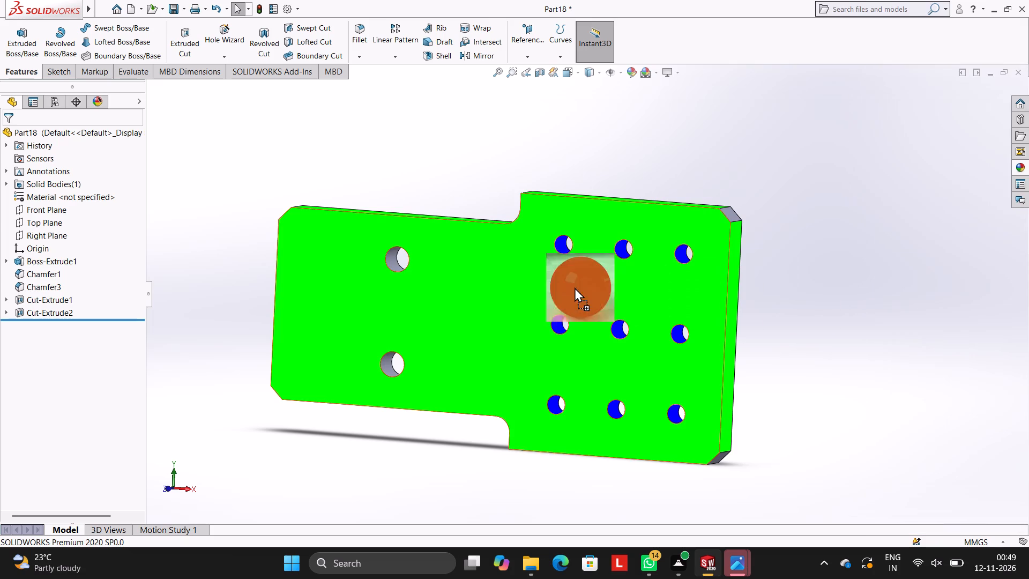
{"action": "left_click_drag", "start_coordinate": [575, 287], "coordinate": [390, 264]}
{"action": "left_click", "coordinate": [390, 264]}
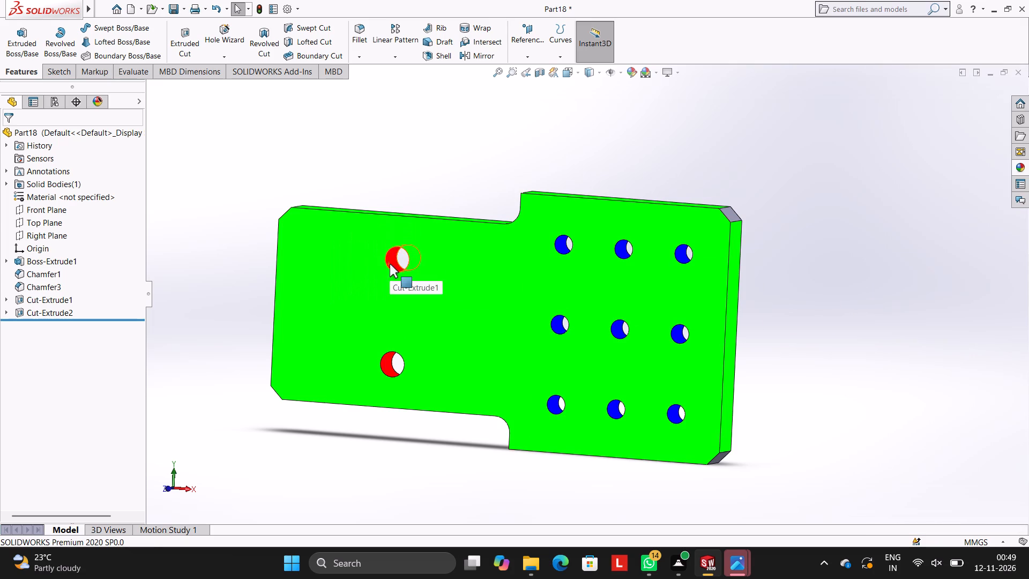
Apply the Yellow LED appearance to the chamfer feature on the plate's upper corners.
{"action": "scroll", "coordinate": [517, 268], "scroll_direction": "up", "scroll_amount": 3}
{"action": "scroll", "coordinate": [677, 264], "scroll_direction": "down", "scroll_amount": 1}
{"action": "middle_click_drag", "start_coordinate": [581, 269], "coordinate": [607, 332]}
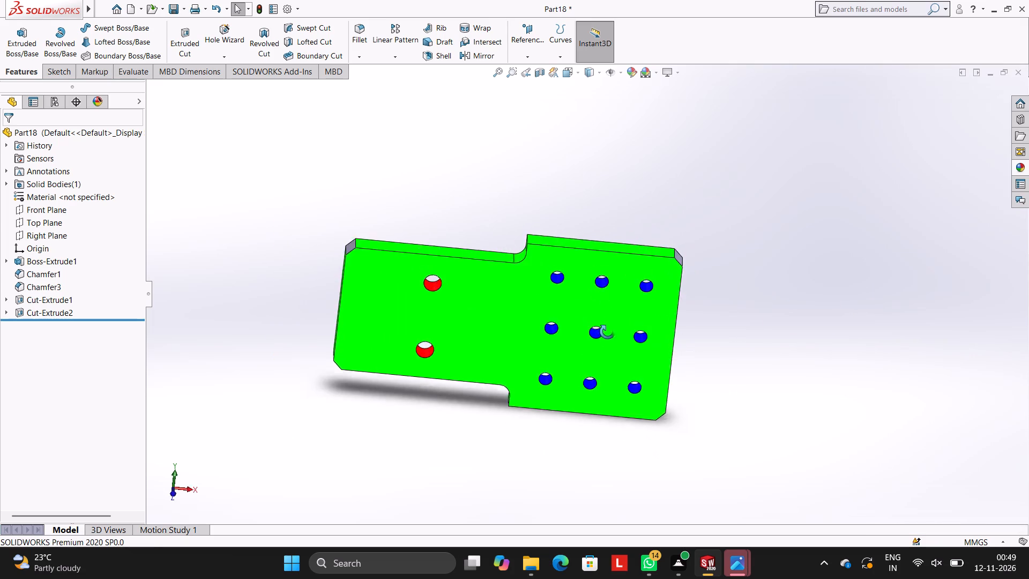
{"action": "middle_click_drag", "start_coordinate": [607, 332], "coordinate": [565, 302]}
{"action": "scroll", "coordinate": [638, 232], "scroll_direction": "down", "scroll_amount": 3}
{"action": "left_click", "coordinate": [1021, 170]}
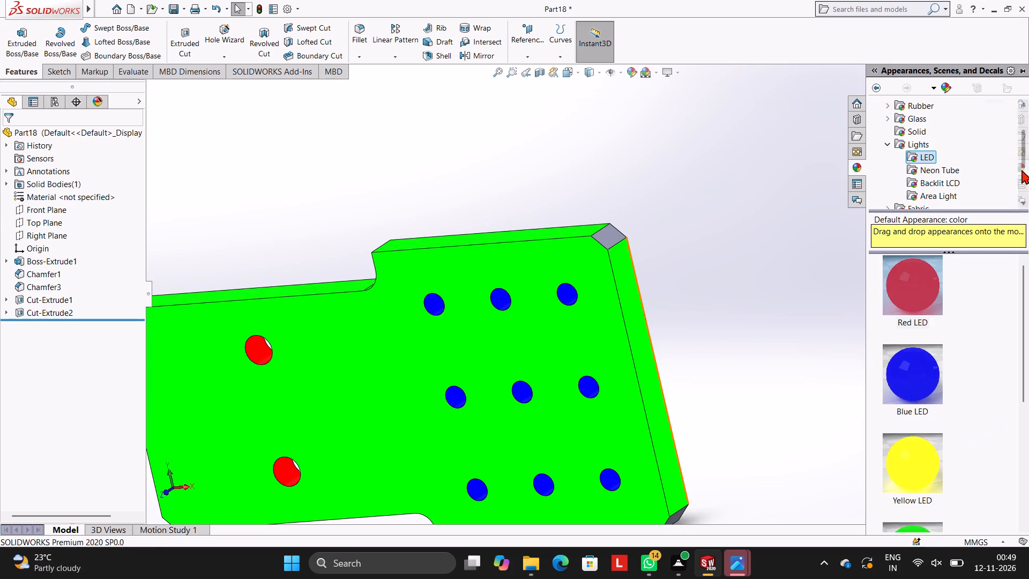
{"action": "left_click_drag", "start_coordinate": [920, 461], "coordinate": [613, 236]}
{"action": "left_click", "coordinate": [613, 236]}
Apply the Yellow LED appearance to the Chamfer3 feature on the plate's lower corners.
{"action": "scroll", "coordinate": [639, 261], "scroll_direction": "up", "scroll_amount": 5}
{"action": "middle_click_drag", "start_coordinate": [670, 322], "coordinate": [703, 322]}
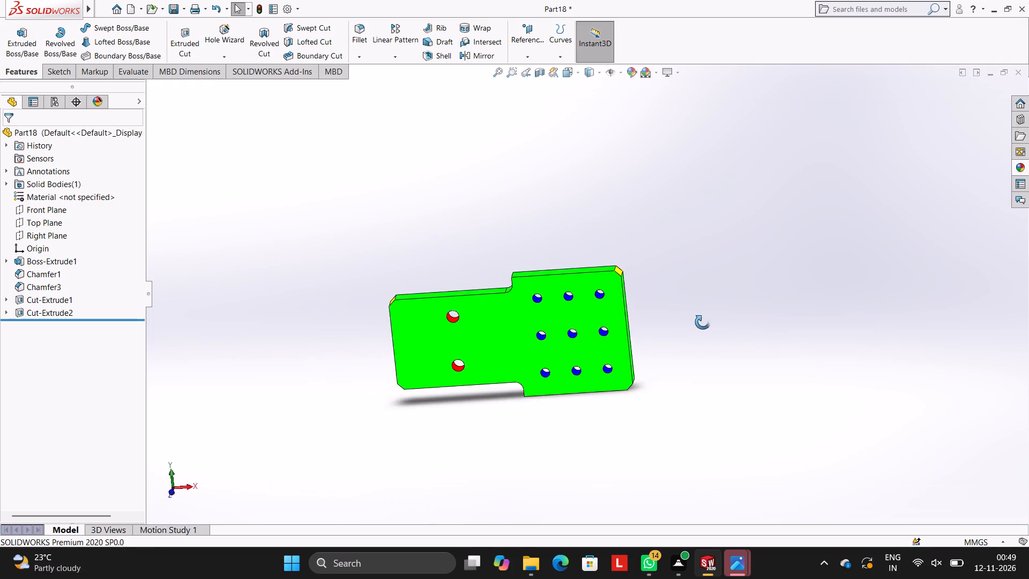
{"action": "middle_click_drag", "start_coordinate": [703, 322], "coordinate": [703, 222]}
{"action": "scroll", "coordinate": [663, 323], "scroll_direction": "up", "scroll_amount": 1}
{"action": "middle_click_drag", "start_coordinate": [702, 307], "coordinate": [697, 247]}
{"action": "scroll", "coordinate": [637, 375], "scroll_direction": "down", "scroll_amount": 2}
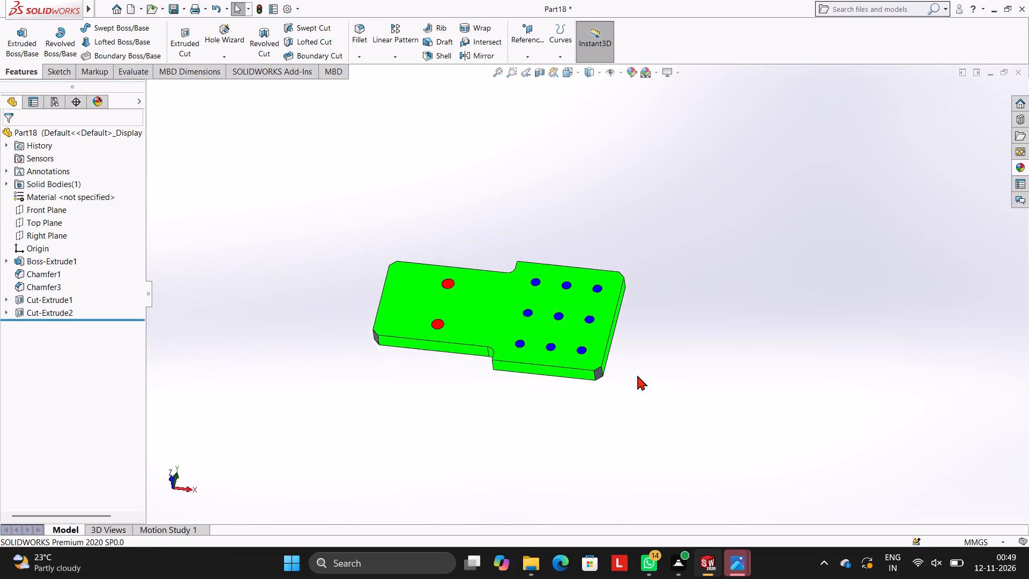
{"action": "scroll", "coordinate": [637, 375], "scroll_direction": "down", "scroll_amount": 2}
{"action": "left_click", "coordinate": [1018, 170]}
{"action": "left_click_drag", "start_coordinate": [926, 456], "coordinate": [558, 354]}
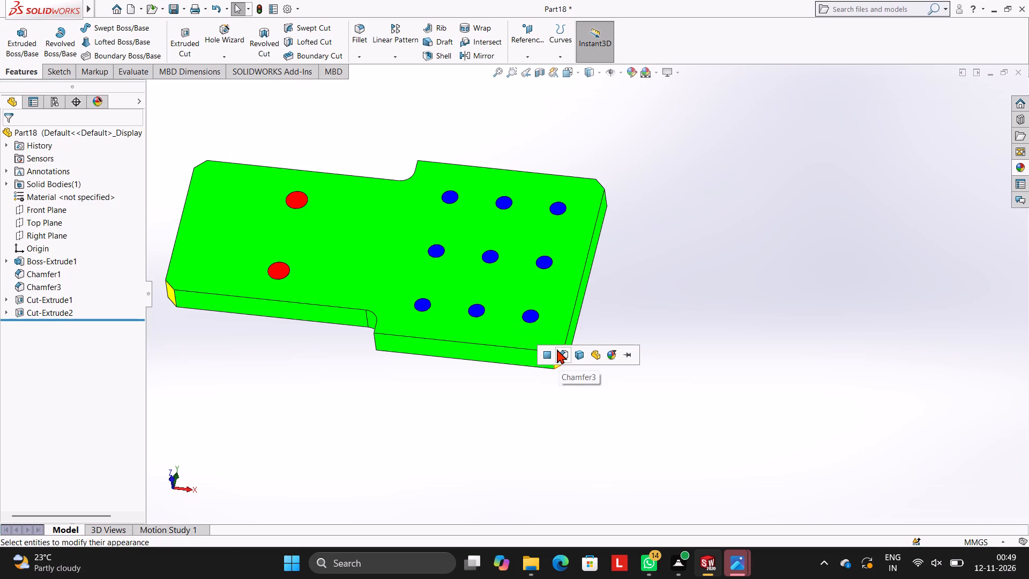
{"action": "left_click", "coordinate": [560, 348]}
Apply the Yellow LED appearance to only the curved fillet face at the plate's lower step.
{"action": "scroll", "coordinate": [474, 284], "scroll_direction": "up", "scroll_amount": 3}
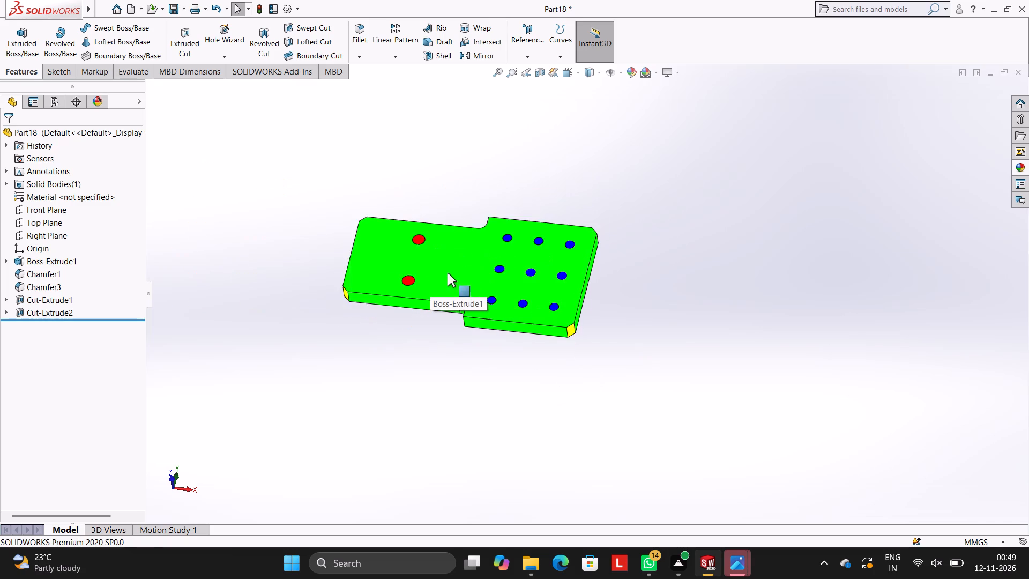
{"action": "middle_click_drag", "start_coordinate": [472, 281], "coordinate": [533, 285]}
{"action": "scroll", "coordinate": [490, 309], "scroll_direction": "down", "scroll_amount": 4}
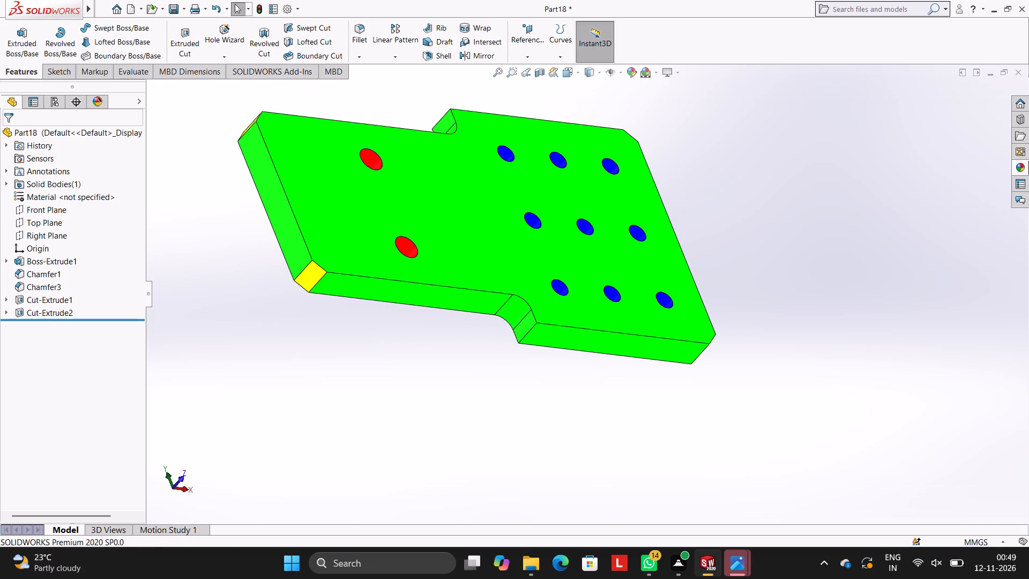
{"action": "left_click", "coordinate": [1023, 162]}
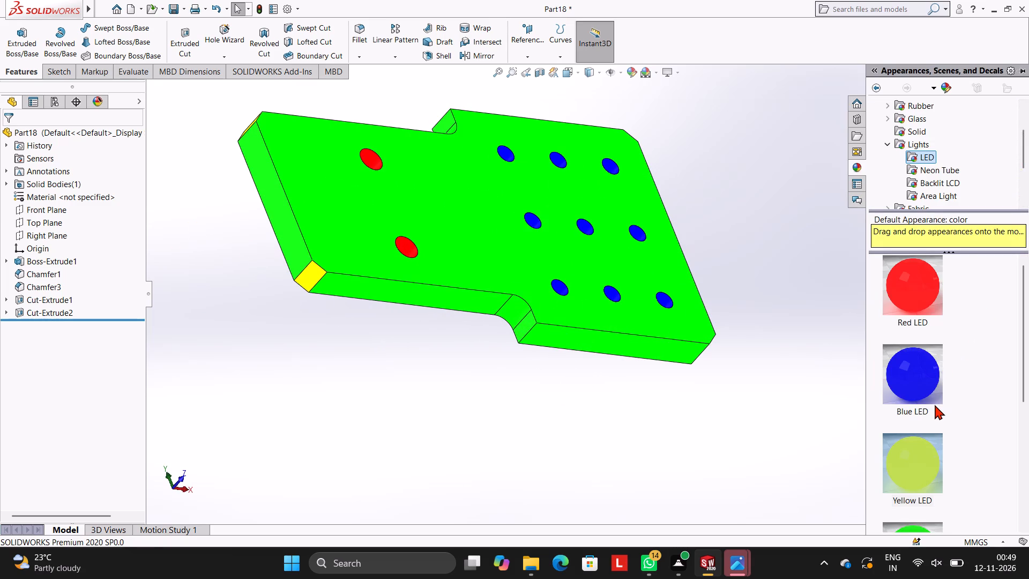
{"action": "left_click_drag", "start_coordinate": [915, 452], "coordinate": [516, 299]}
{"action": "left_click", "coordinate": [505, 298]}
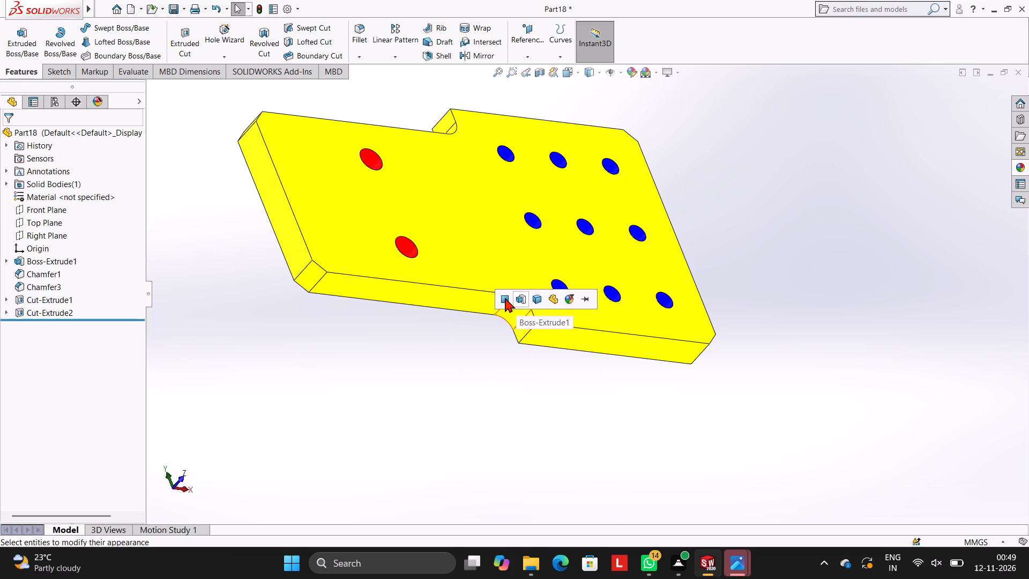
Apply the Yellow LED appearance to only the curved fillet face at the opposite, upper step.
{"action": "scroll", "coordinate": [566, 239], "scroll_direction": "up", "scroll_amount": 5}
{"action": "middle_click_drag", "start_coordinate": [610, 255], "coordinate": [623, 264]}
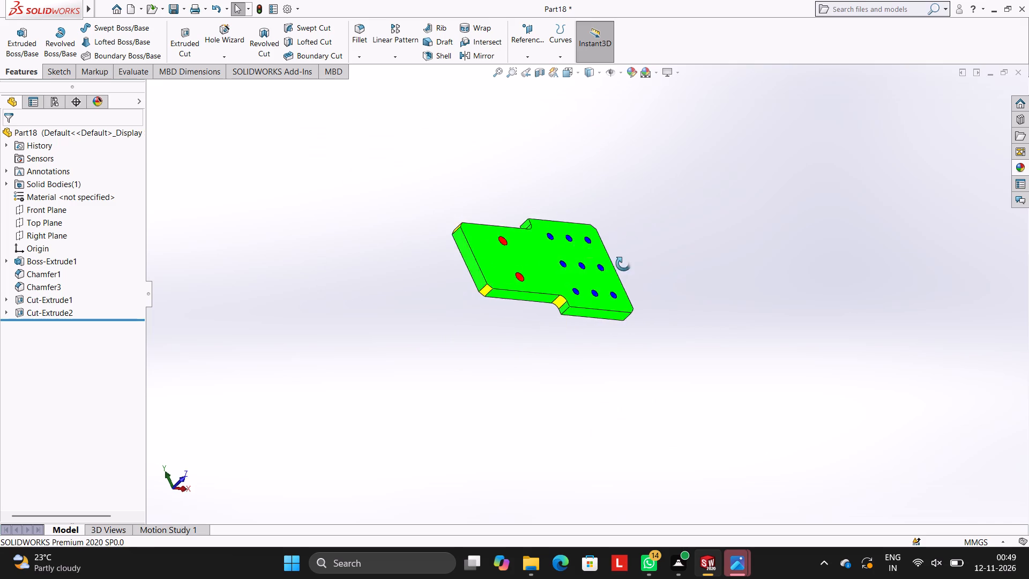
{"action": "middle_click_drag", "start_coordinate": [623, 264], "coordinate": [691, 314]}
{"action": "scroll", "coordinate": [505, 253], "scroll_direction": "down", "scroll_amount": 4}
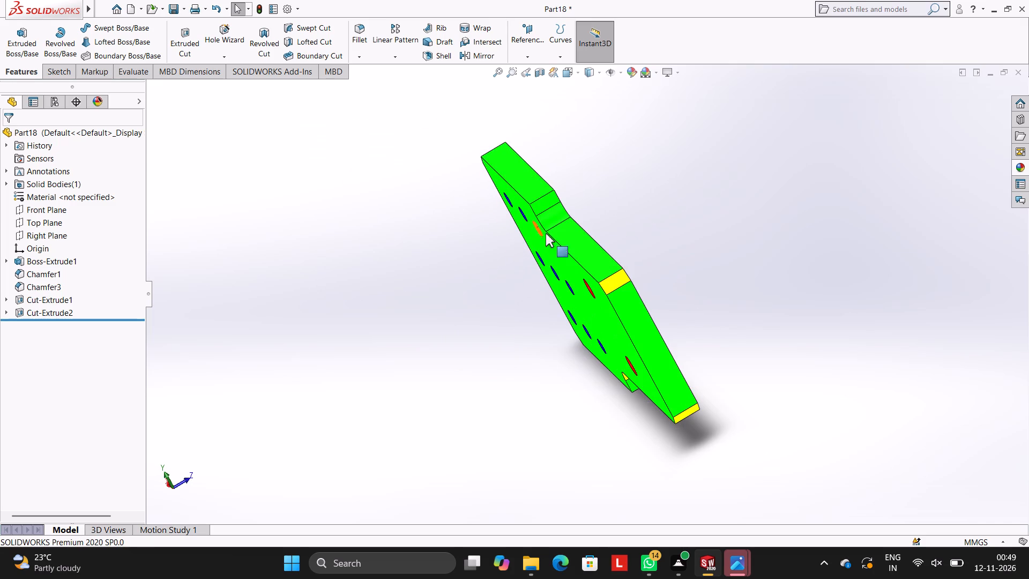
{"action": "left_click", "coordinate": [1020, 161]}
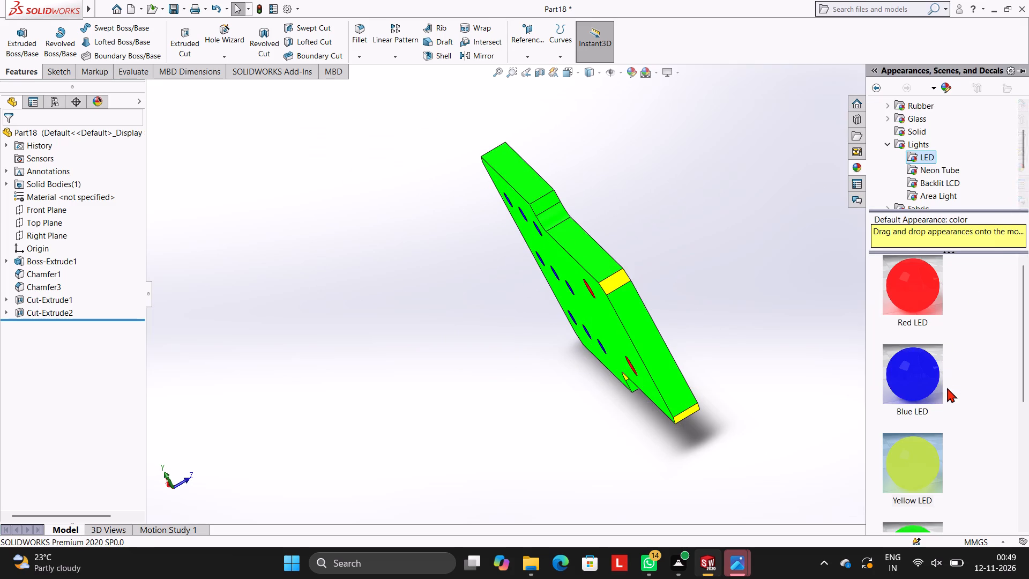
{"action": "left_click_drag", "start_coordinate": [931, 444], "coordinate": [546, 204]}
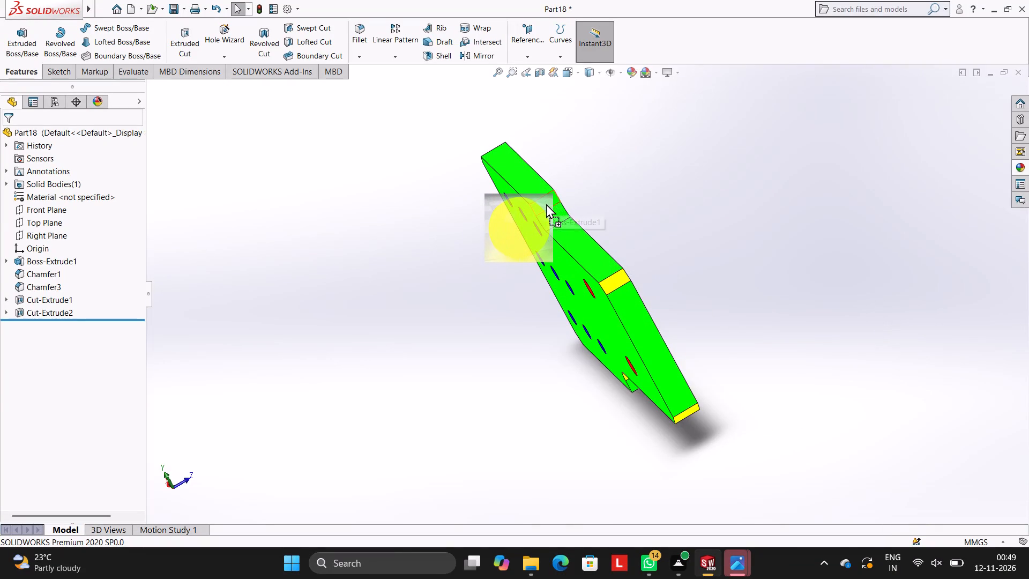
{"action": "left_click_drag", "start_coordinate": [546, 204], "coordinate": [553, 207]}
{"action": "left_click", "coordinate": [554, 209]}
Examine the coloured plate from several angles.
{"action": "scroll", "coordinate": [563, 212], "scroll_direction": "up", "scroll_amount": 4}
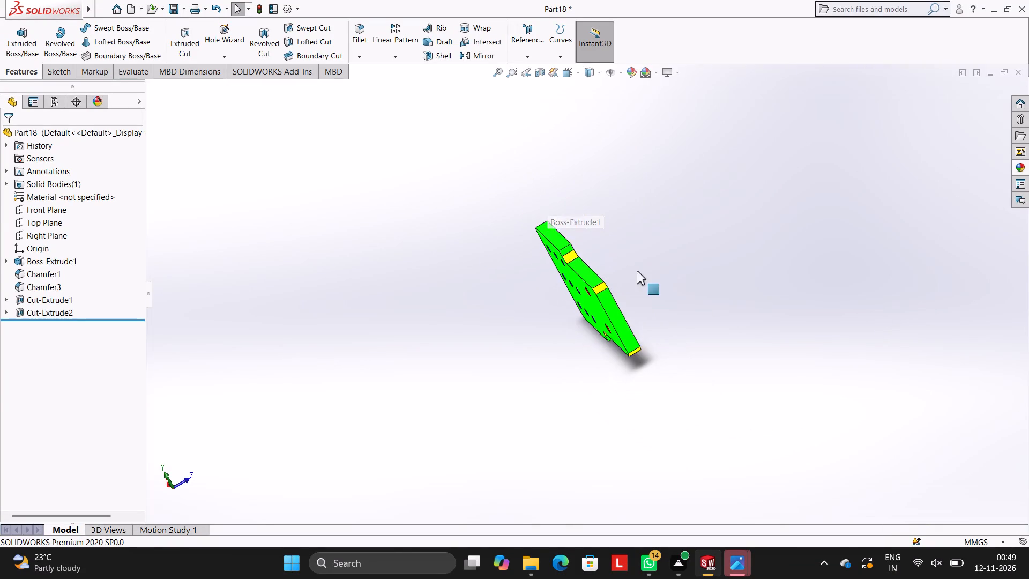
{"action": "middle_click_drag", "start_coordinate": [640, 271], "coordinate": [560, 274]}
{"action": "middle_click_drag", "start_coordinate": [643, 259], "coordinate": [558, 260]}
{"action": "scroll", "coordinate": [588, 287], "scroll_direction": "up", "scroll_amount": 2}
{"action": "middle_click_drag", "start_coordinate": [622, 296], "coordinate": [616, 316]}
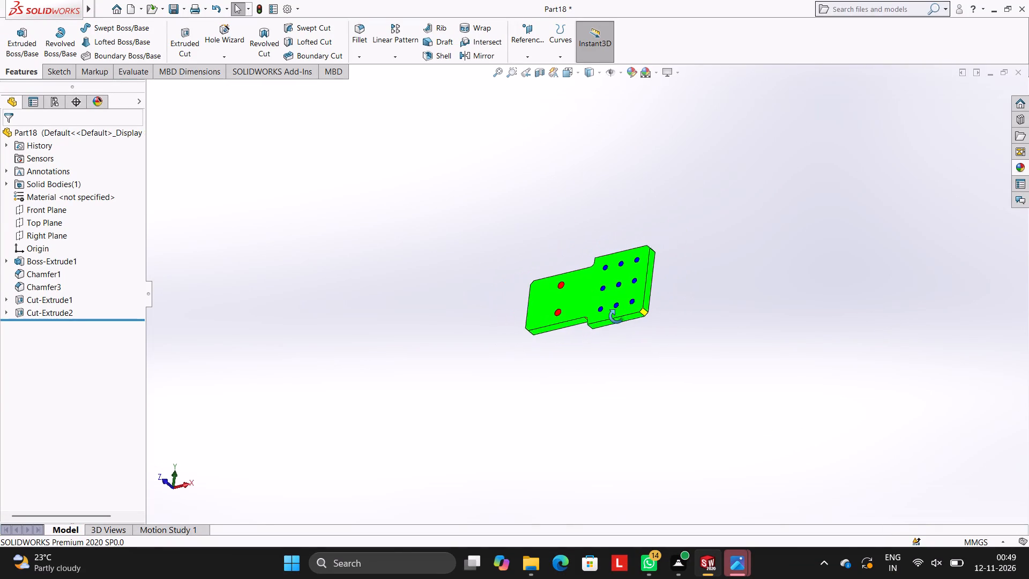
{"action": "middle_click_drag", "start_coordinate": [616, 316], "coordinate": [627, 431]}
{"action": "middle_click_drag", "start_coordinate": [675, 286], "coordinate": [669, 262]}
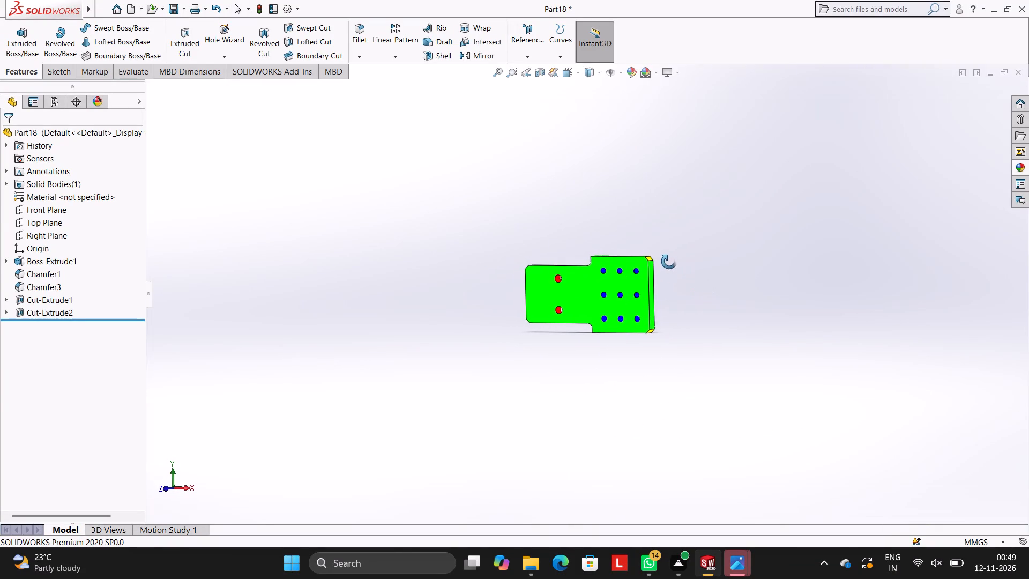
{"action": "middle_click_drag", "start_coordinate": [669, 262], "coordinate": [675, 272]}
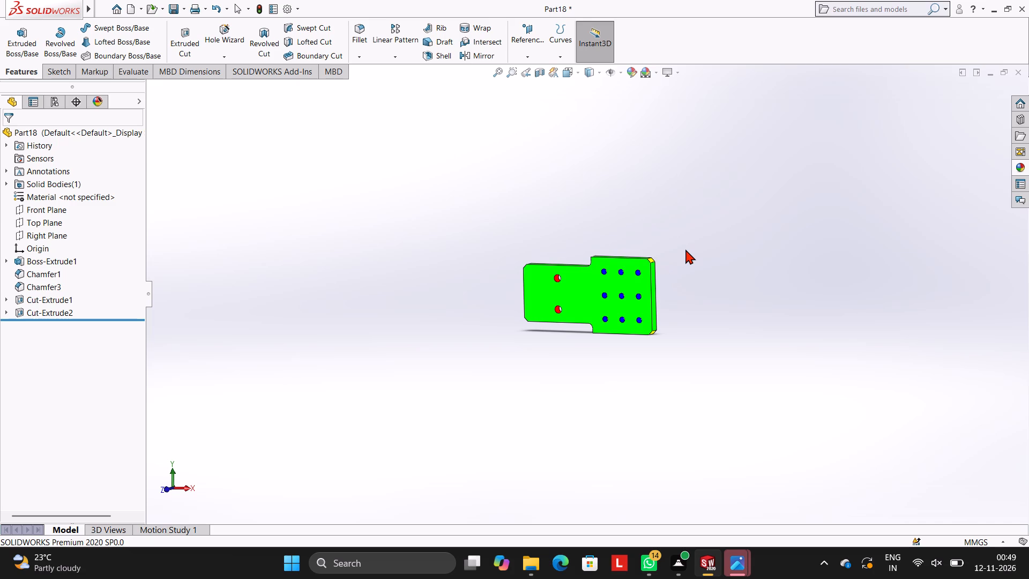
Save the part in Documents as STEPPED TAB PLATE WITH COUNTERBORED SCREW HOLES.
{"action": "key", "text": "ctrl+s"}
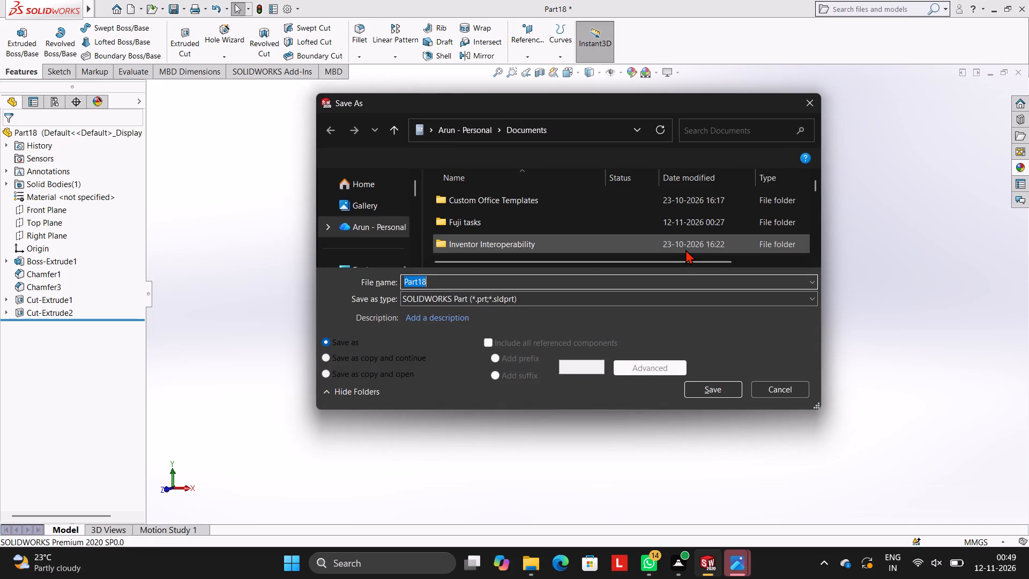
{"action": "key", "text": "s"}
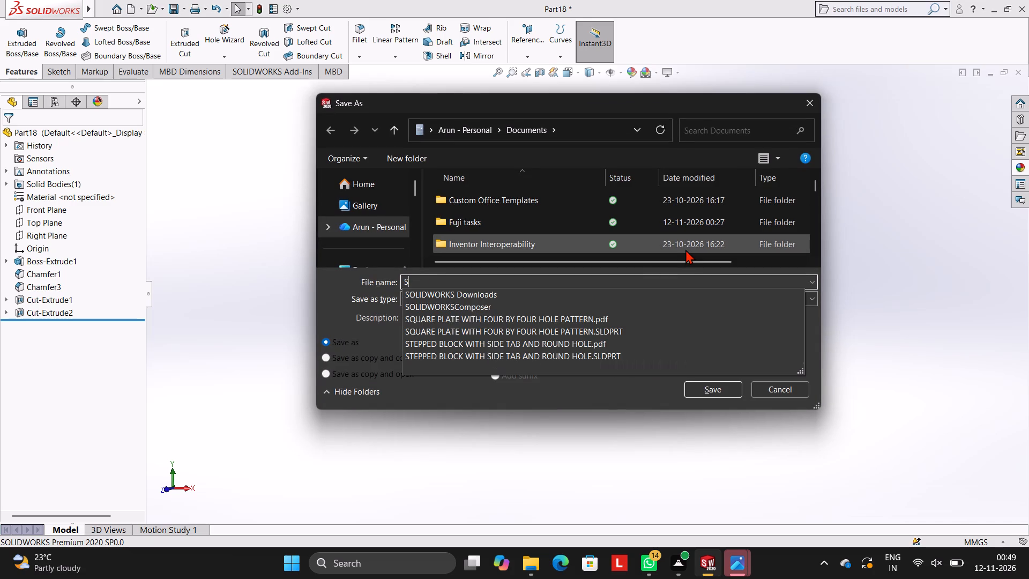
{"action": "type", "text": "TEE"}
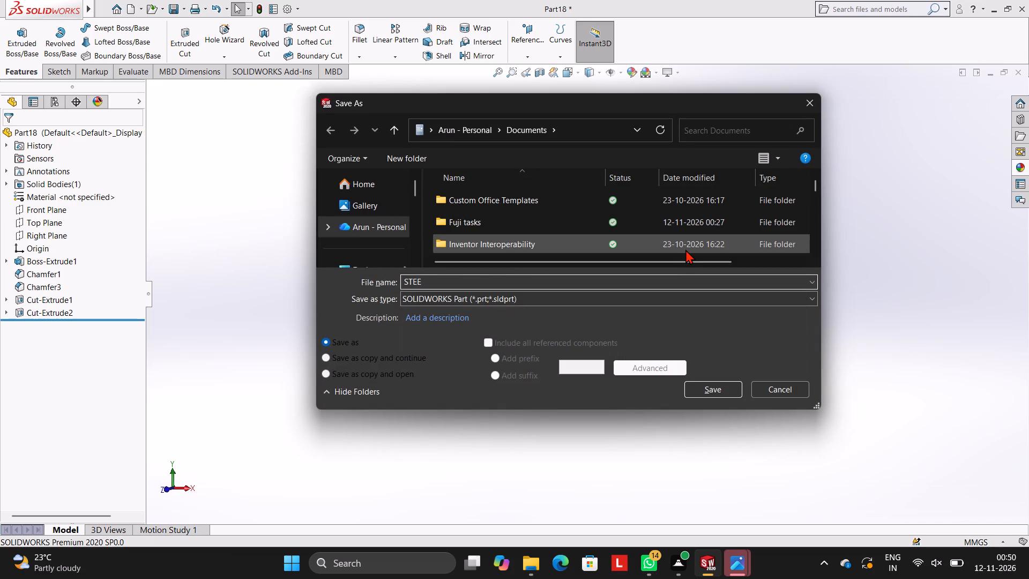
{"action": "key", "text": "BackSpace"}
{"action": "type", "text": "PPED"}
{"action": "key", "text": "space"}
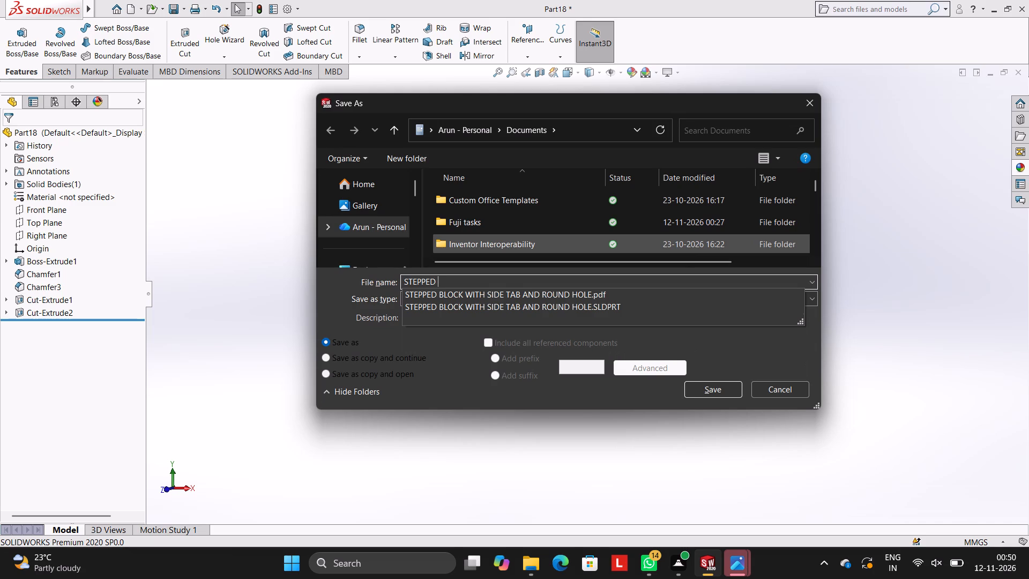
{"action": "key", "text": "r"}
{"action": "key", "text": "BackSpace"}
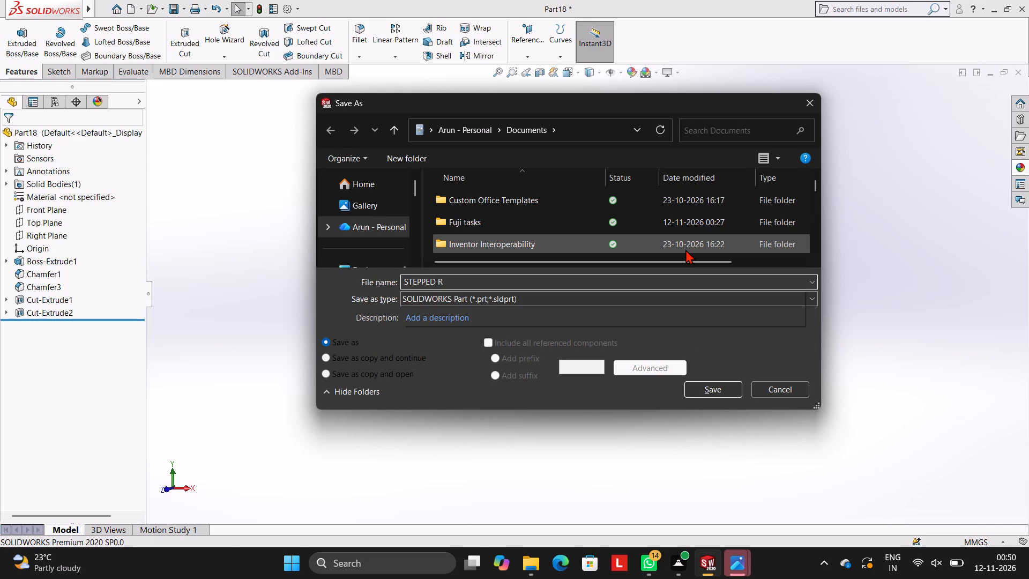
{"action": "type", "text": "TA"}
{"action": "type", "text": "B"}
{"action": "key", "text": "space"}
{"action": "type", "text": "PLATE"}
{"action": "key", "text": "space"}
{"action": "key", "text": "w"}
{"action": "type", "text": "IT"}
{"action": "type", "text": "H COUNTER"}
{"action": "key", "text": "space"}
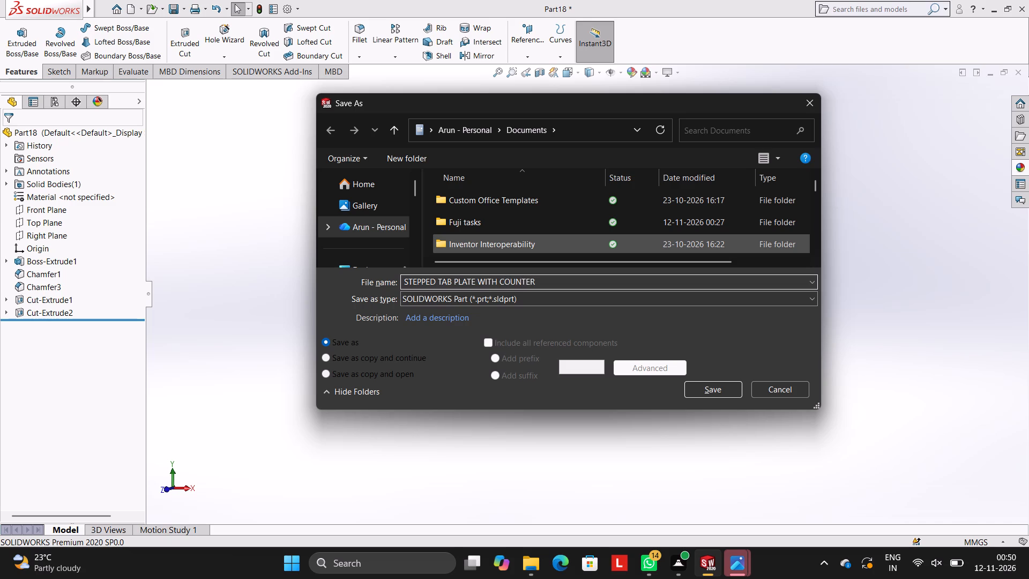
{"action": "key", "text": "BackSpace"}
{"action": "type", "text": "BO"}
{"action": "type", "text": "RED"}
{"action": "key", "text": "space"}
{"action": "type", "text": "SCREW"}
{"action": "key", "text": "space"}
{"action": "type", "text": "HOLES"}
{"action": "left_click", "coordinate": [704, 392]}
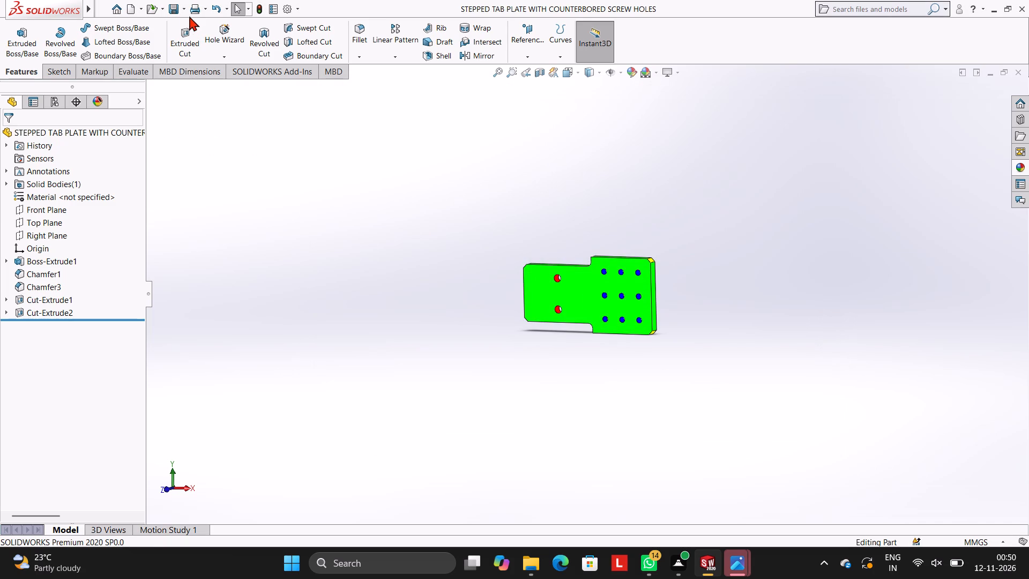
Save a PDF copy of the part under the same file name in Documents.
{"action": "left_click", "coordinate": [183, 12]}
{"action": "left_click", "coordinate": [197, 33]}
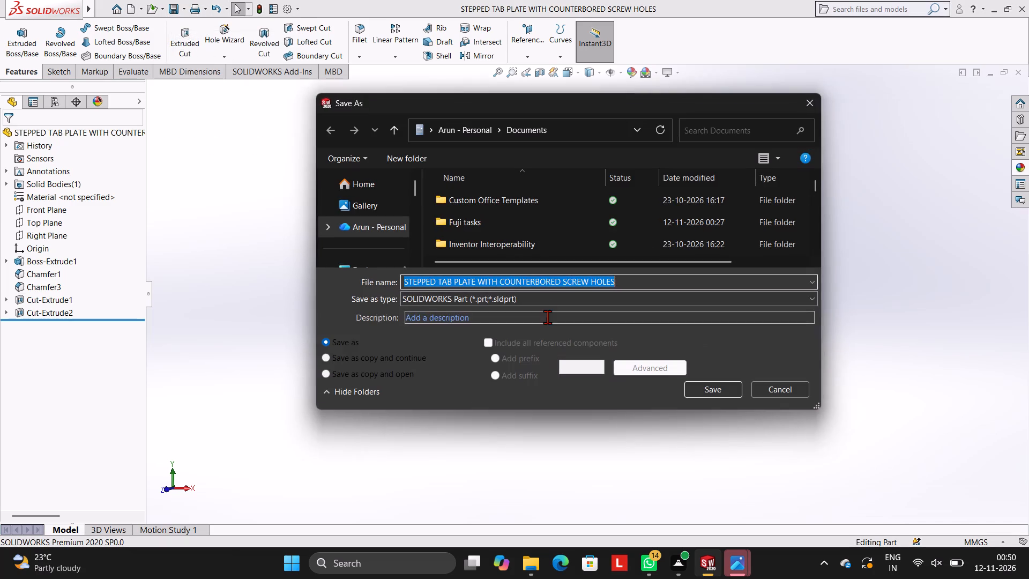
{"action": "left_click", "coordinate": [545, 300]}
{"action": "left_click", "coordinate": [500, 84]}
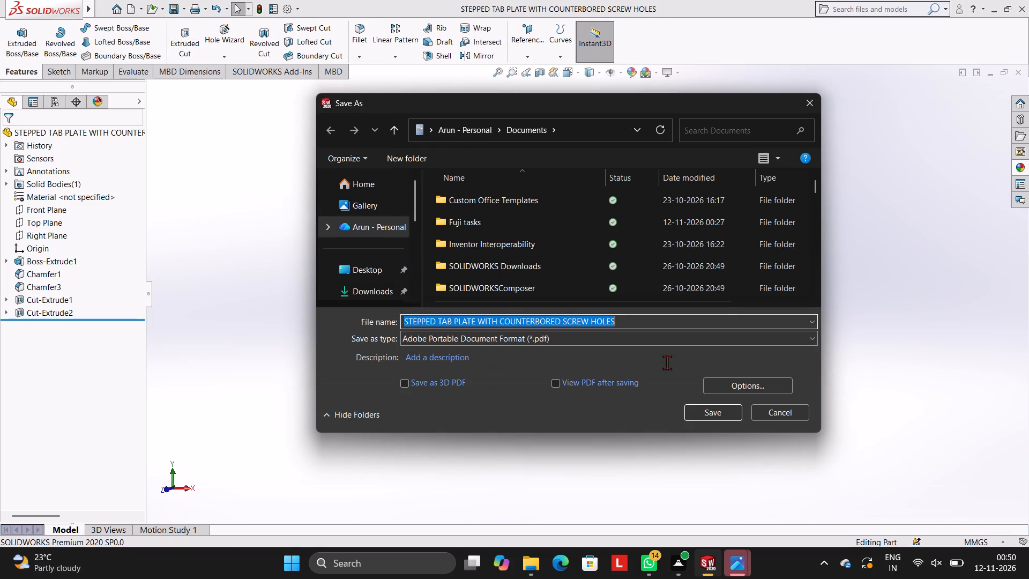
{"action": "left_click", "coordinate": [710, 413]}
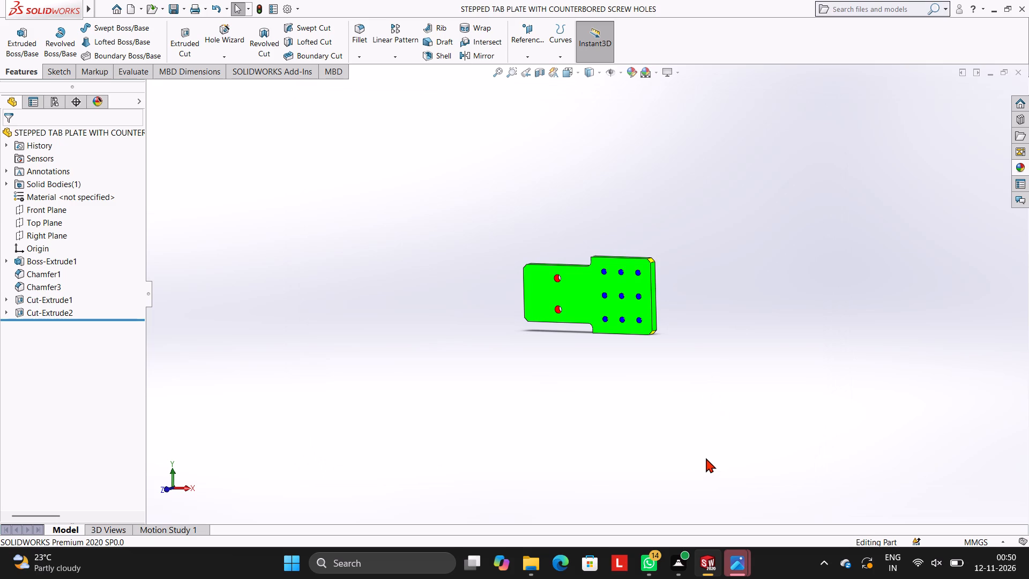